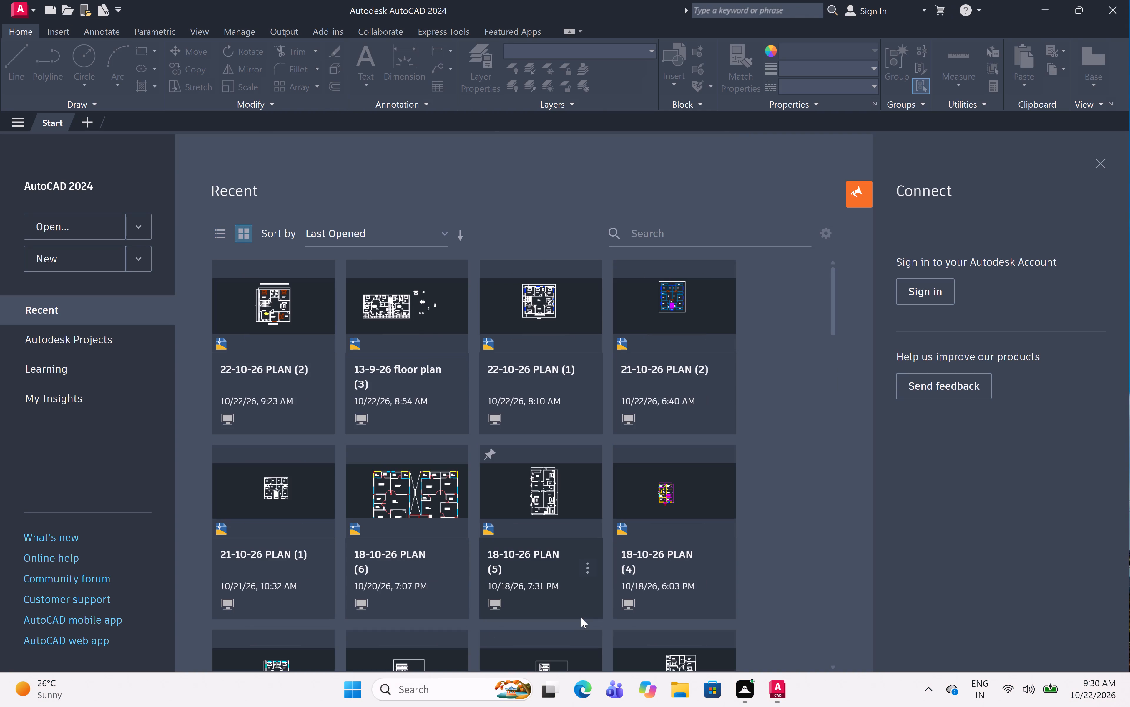
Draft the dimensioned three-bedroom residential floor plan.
Create a new blank drawing.
double_click(100, 254)
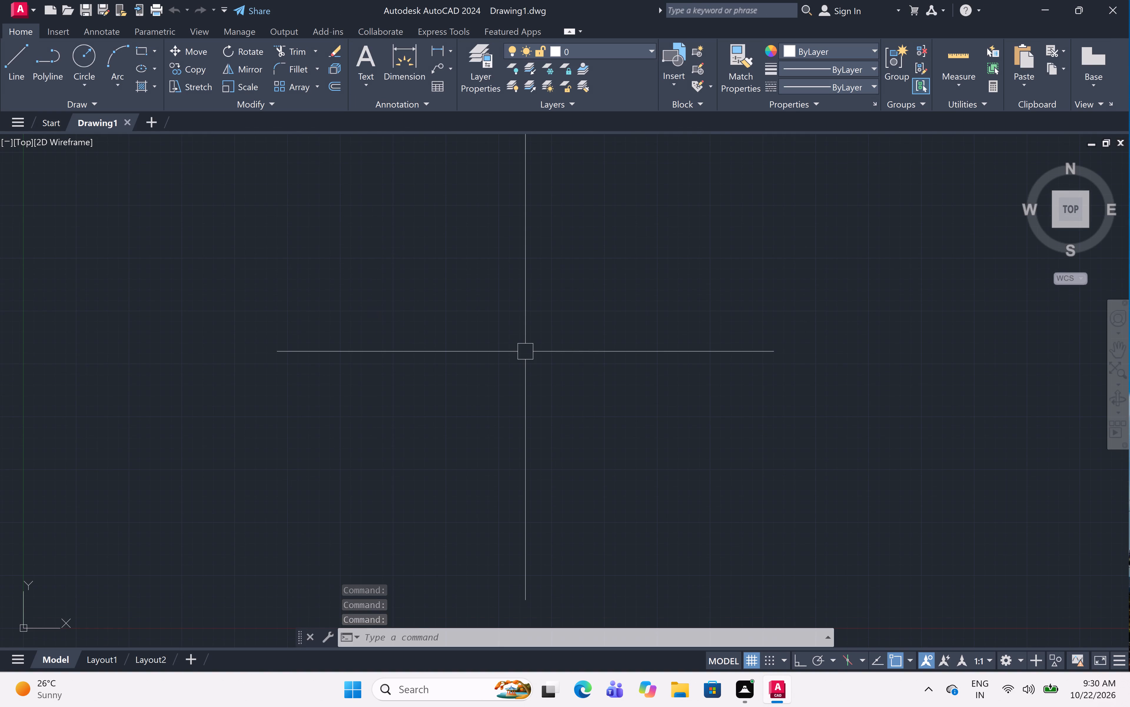
Configure the drawing units to Engineering length type with 0'-0.0" precision.
scroll(402, 227, down, 2)
middle_drag(515, 250, 487, 348)
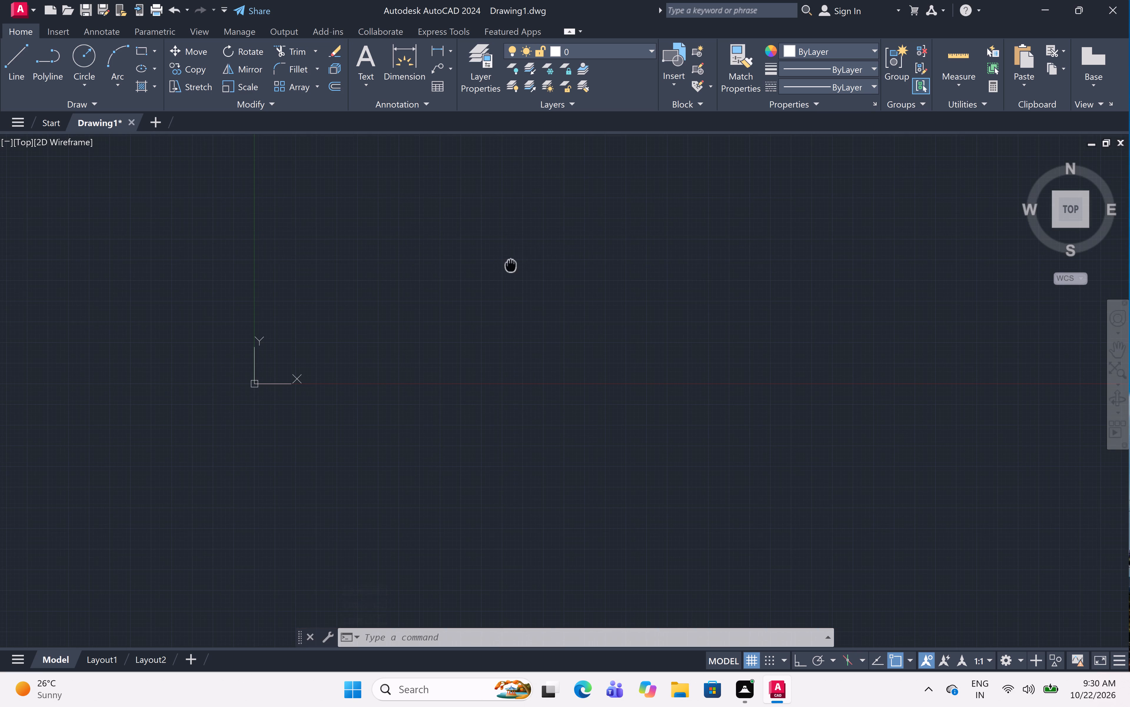
middle_drag(487, 348, 470, 395)
scroll(493, 273, down, 3)
middle_drag(493, 272, 426, 381)
middle_drag(470, 234, 402, 444)
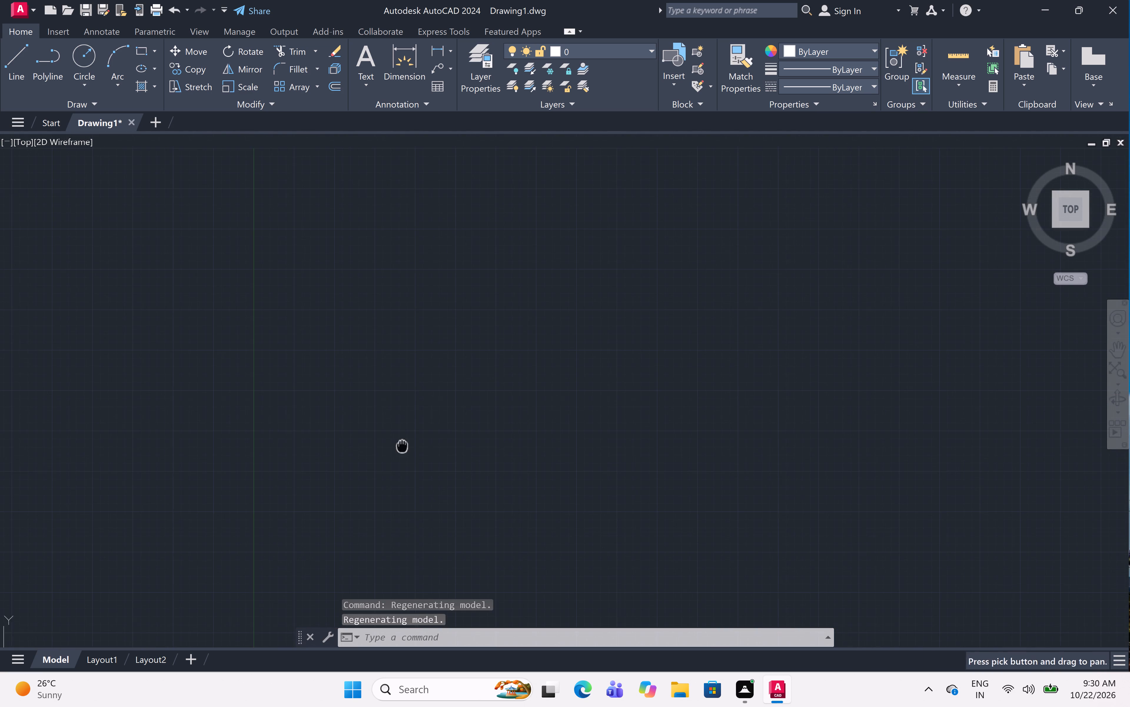
scroll(430, 378, down, 2)
scroll(482, 326, down, 2)
middle_drag(482, 326, 388, 410)
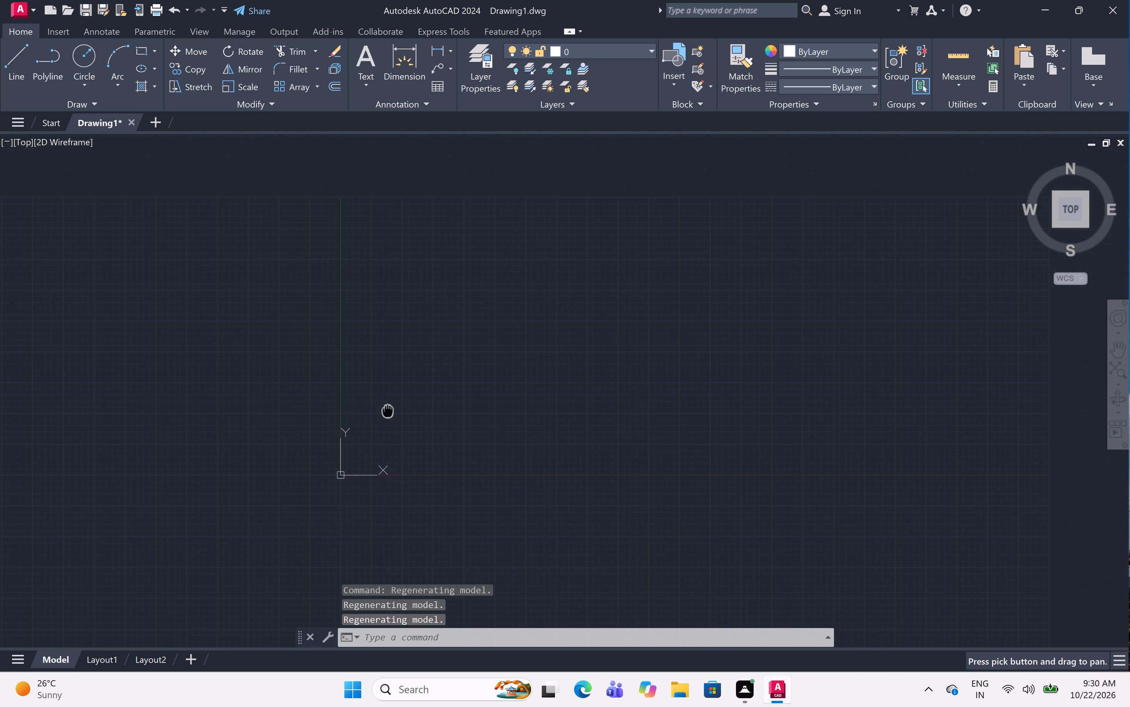
key(u)
key(n)
key(space)
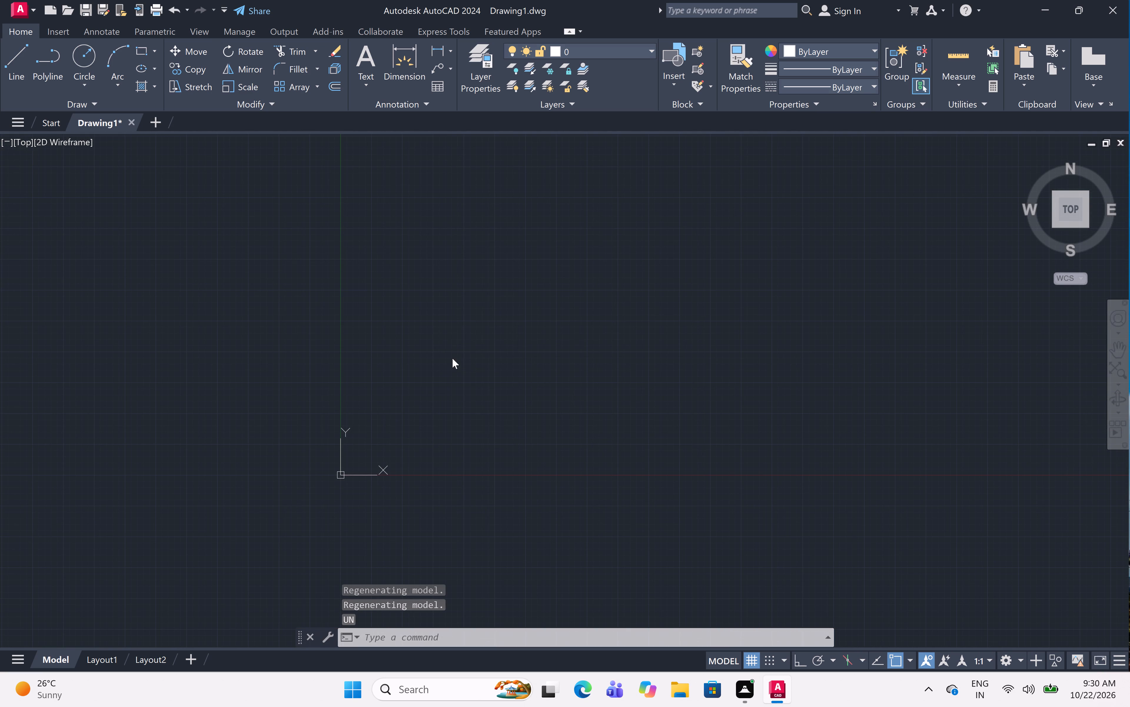
click(547, 241)
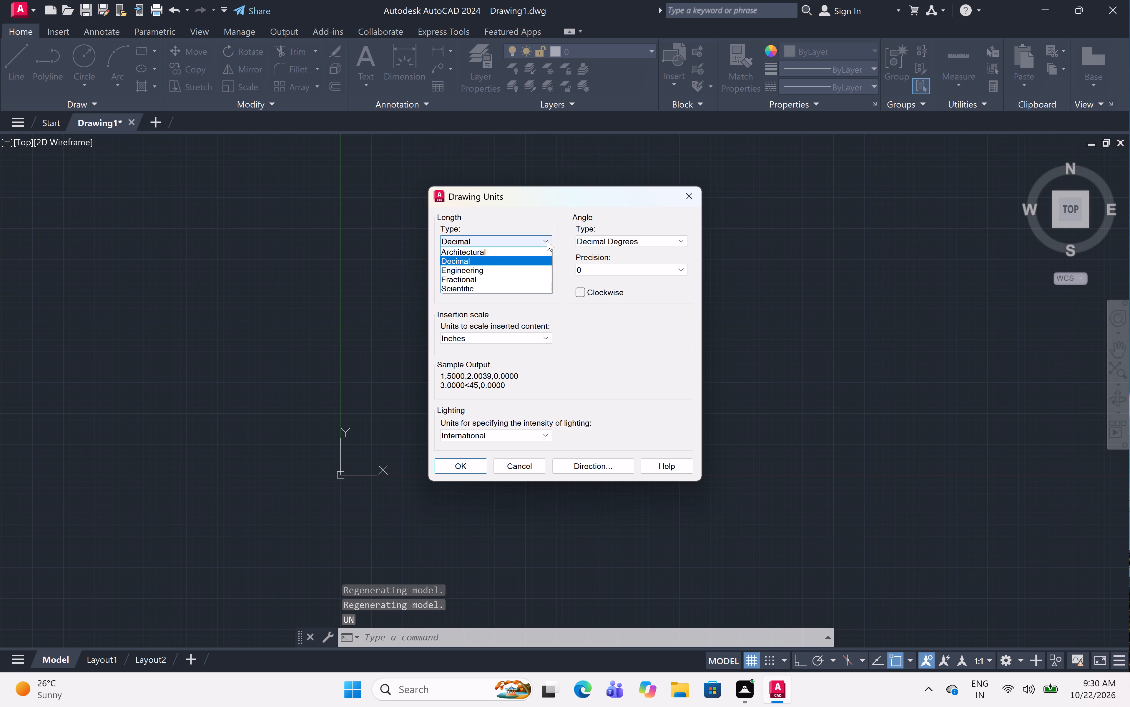
click(533, 267)
click(533, 267)
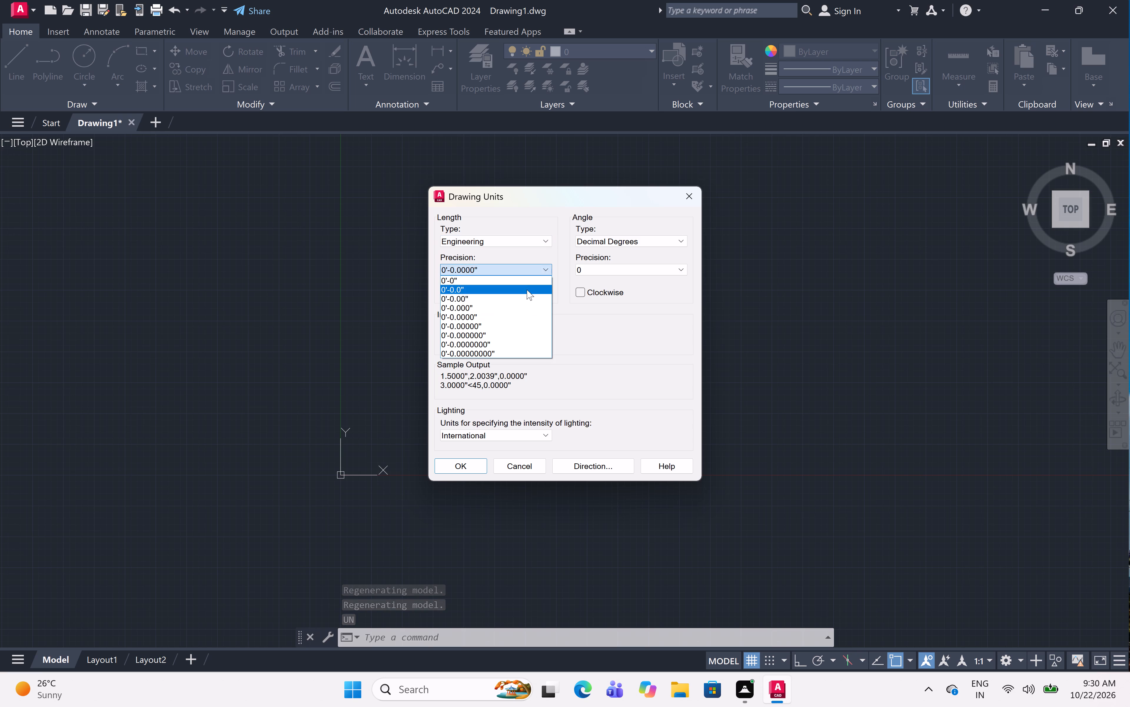
click(527, 290)
click(481, 472)
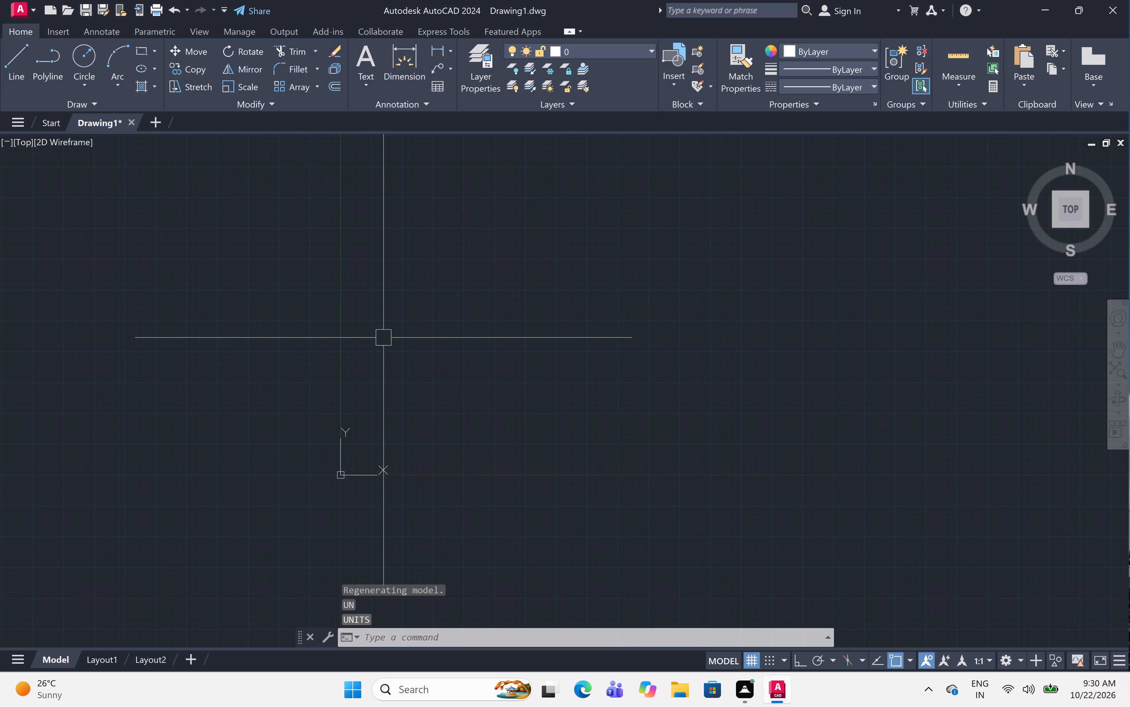
Draw one horizontal and one vertical construction line crossing each other above the origin.
key(x)
key(l)
key(space)
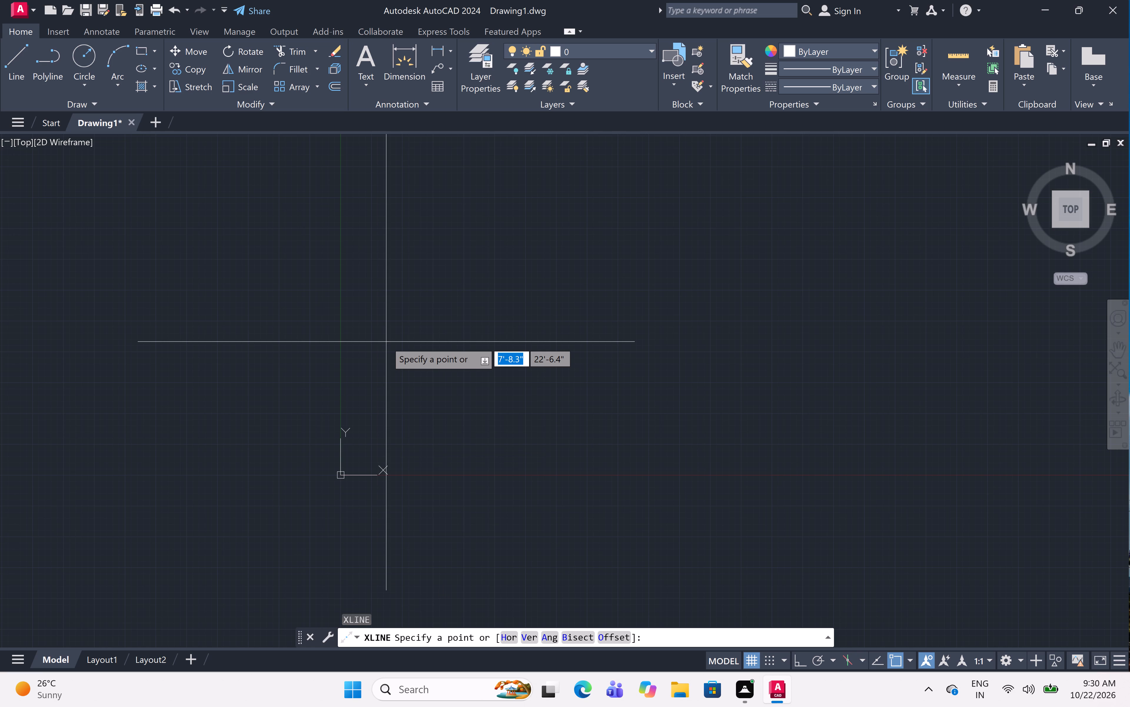
text(h)
key(space)
click(458, 187)
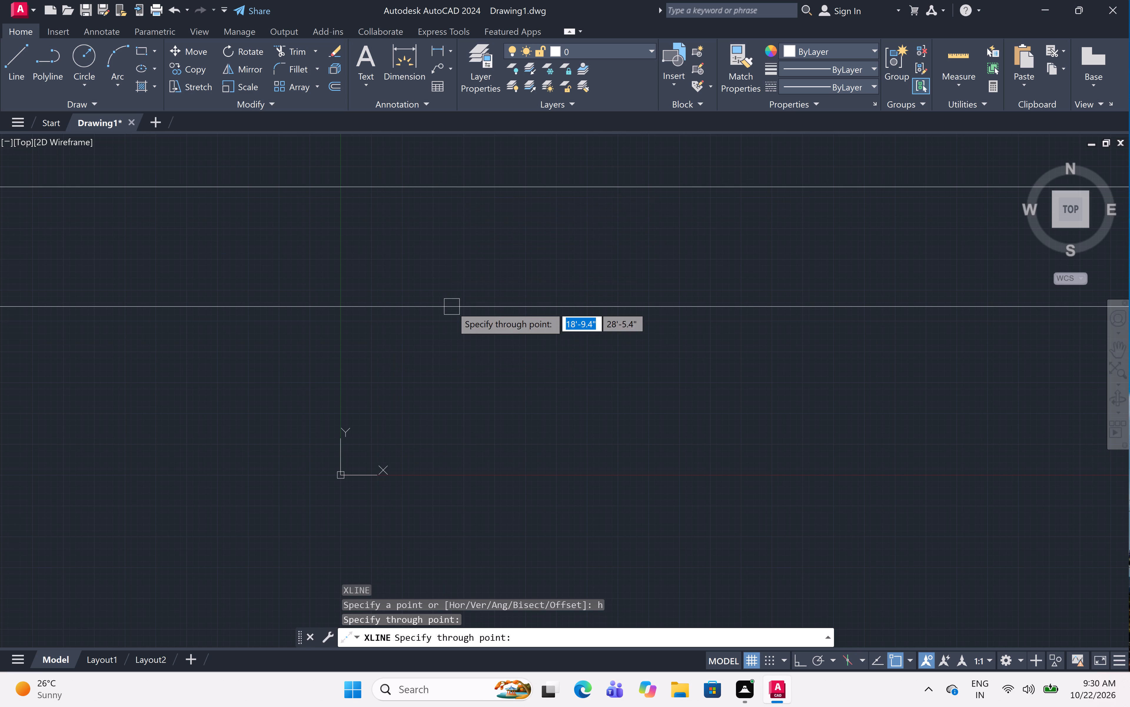
key(space)
key(space)
text(v)
key(space)
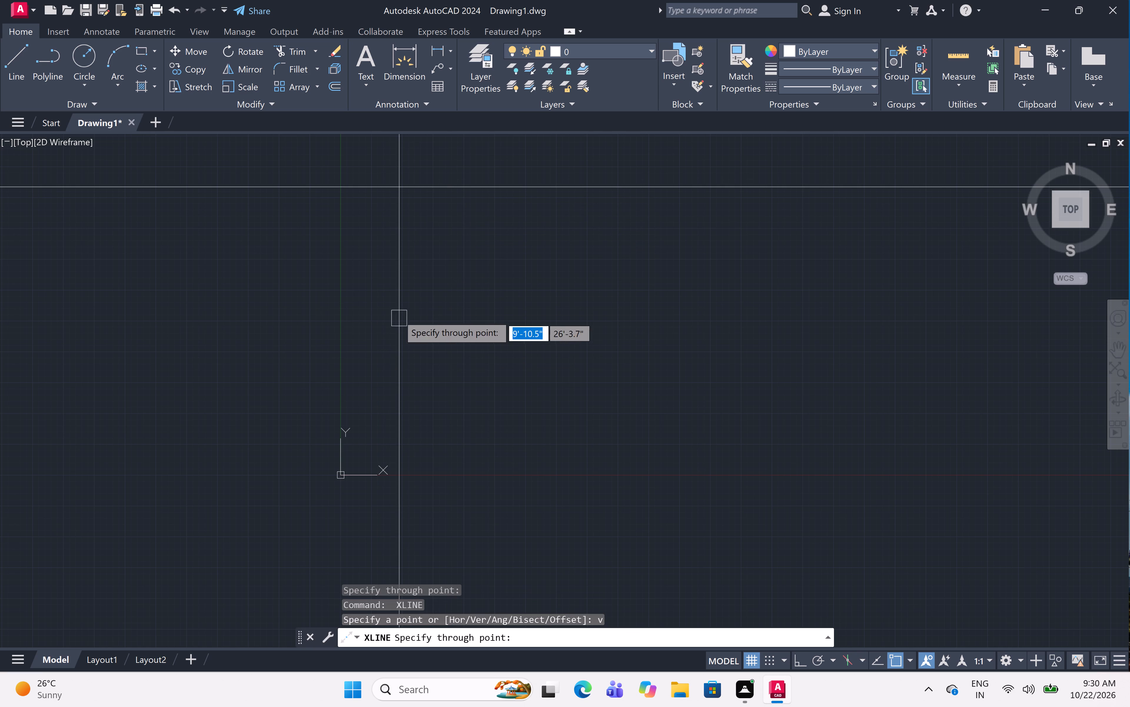
click(397, 314)
key(Escape)
Trim the vertical line above the crossing and the horizontal line left of it, leaving an upper-left corner.
middle_drag(459, 286, 457, 413)
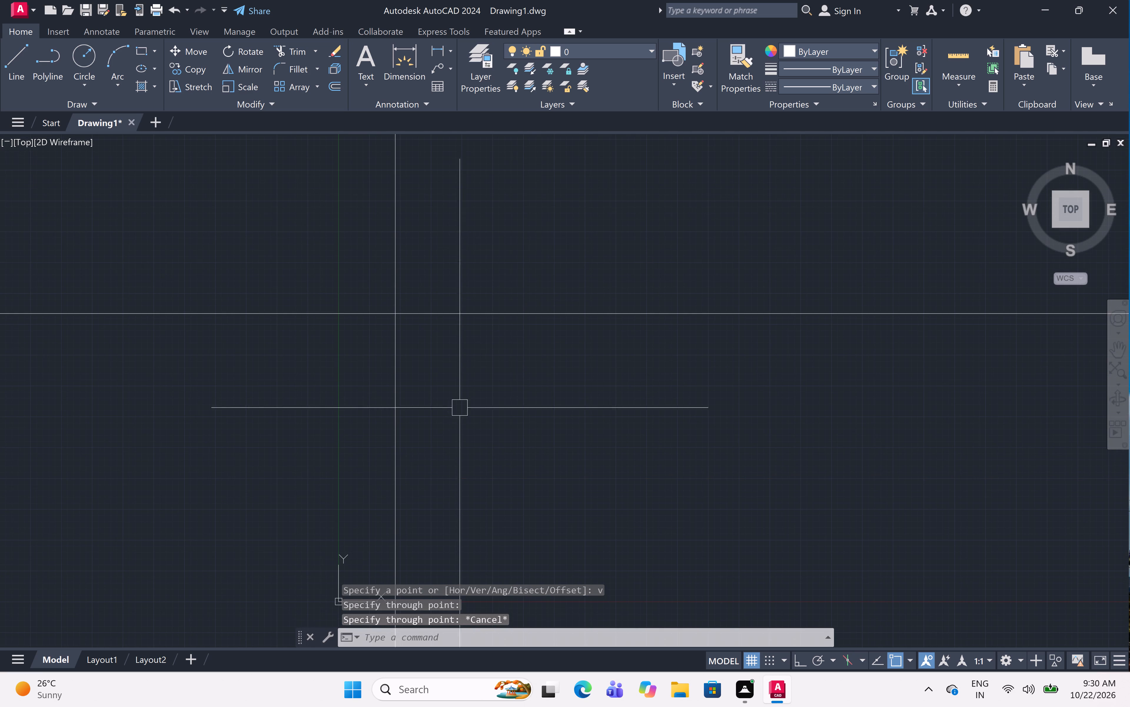
text(tr)
key(space)
click(434, 246)
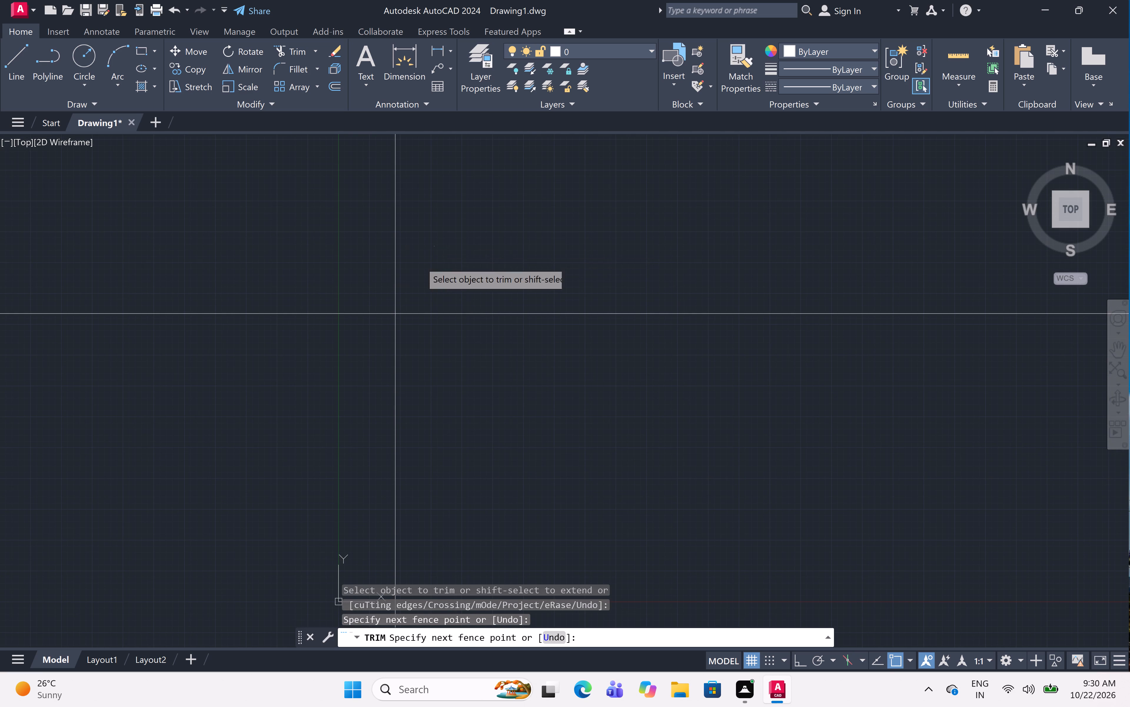
click(373, 341)
key(Escape)
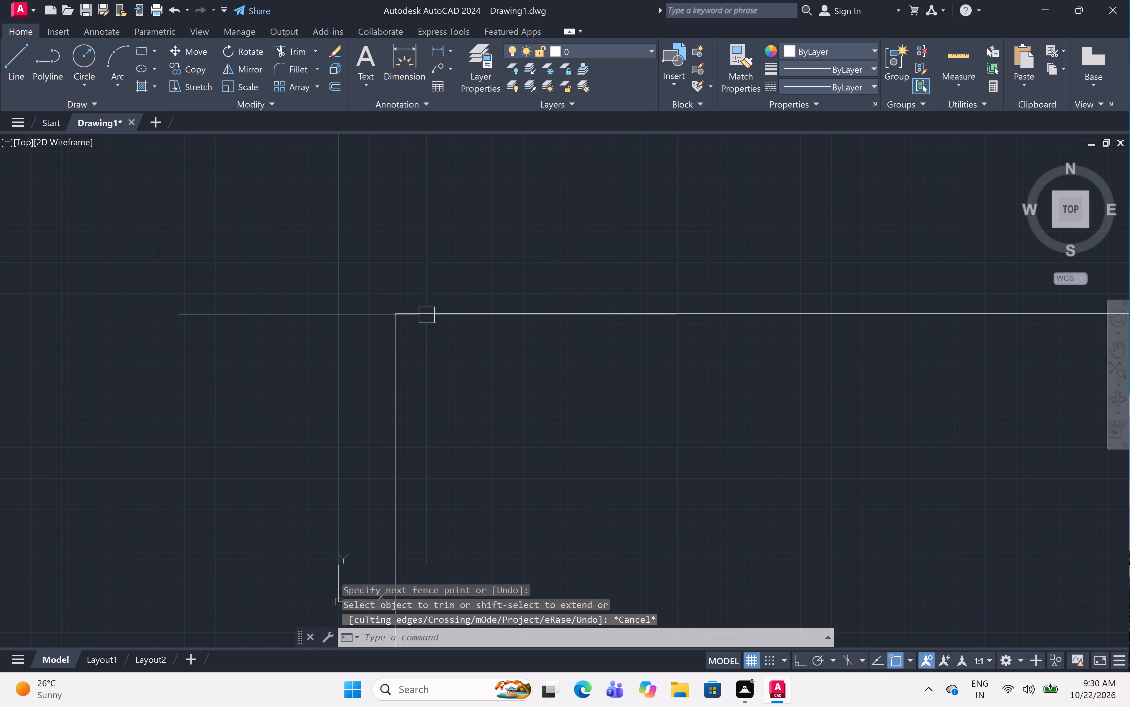
Offset the vertical line to the right and the horizontal line downward by 9" to form the outer wall thickness.
key(o)
key(f)
text(f)
key(space)
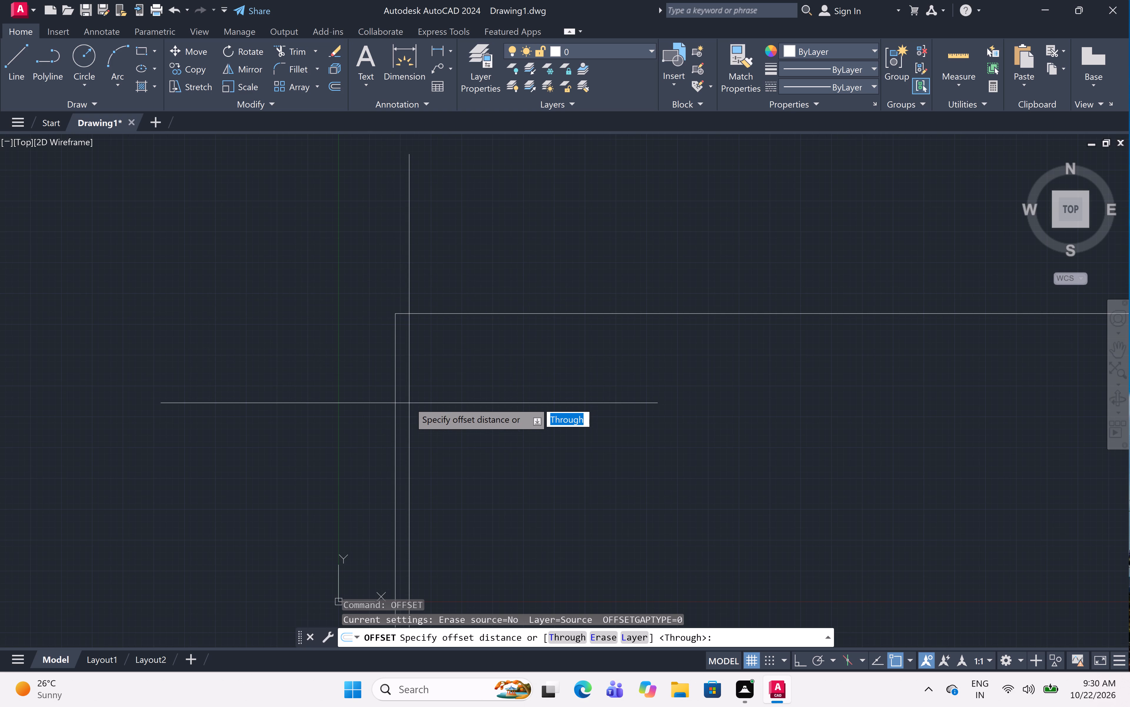
key(9)
key(shift+quotedbl)
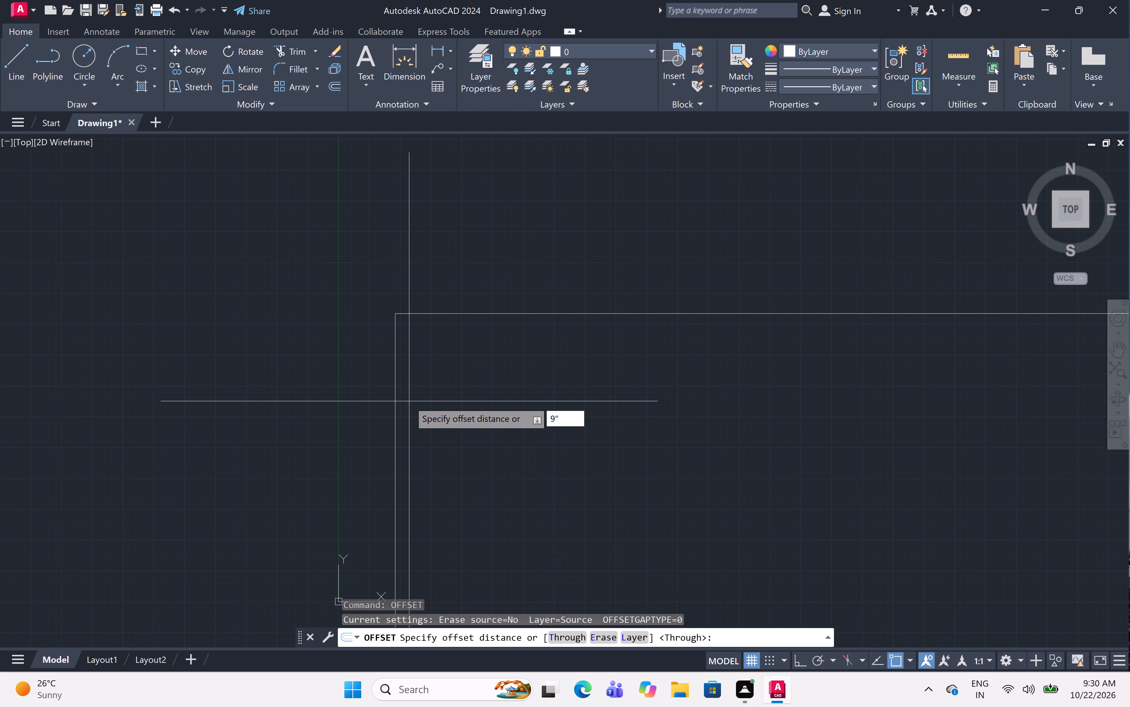
key(space)
click(394, 345)
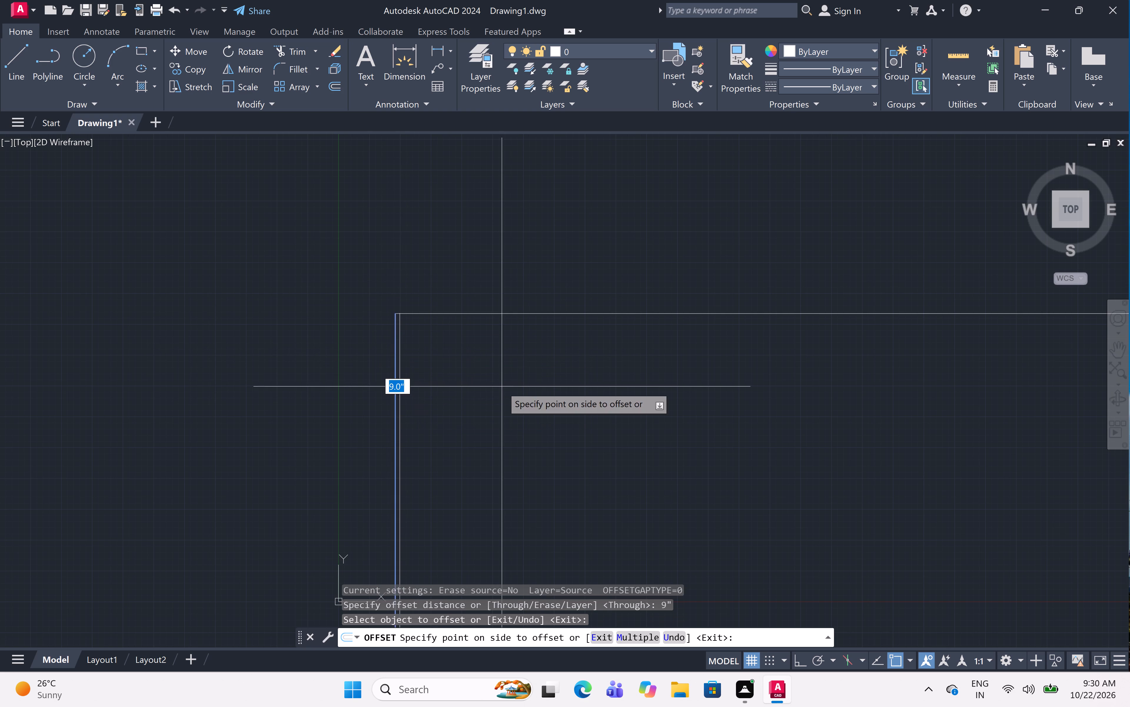
click(502, 386)
click(420, 316)
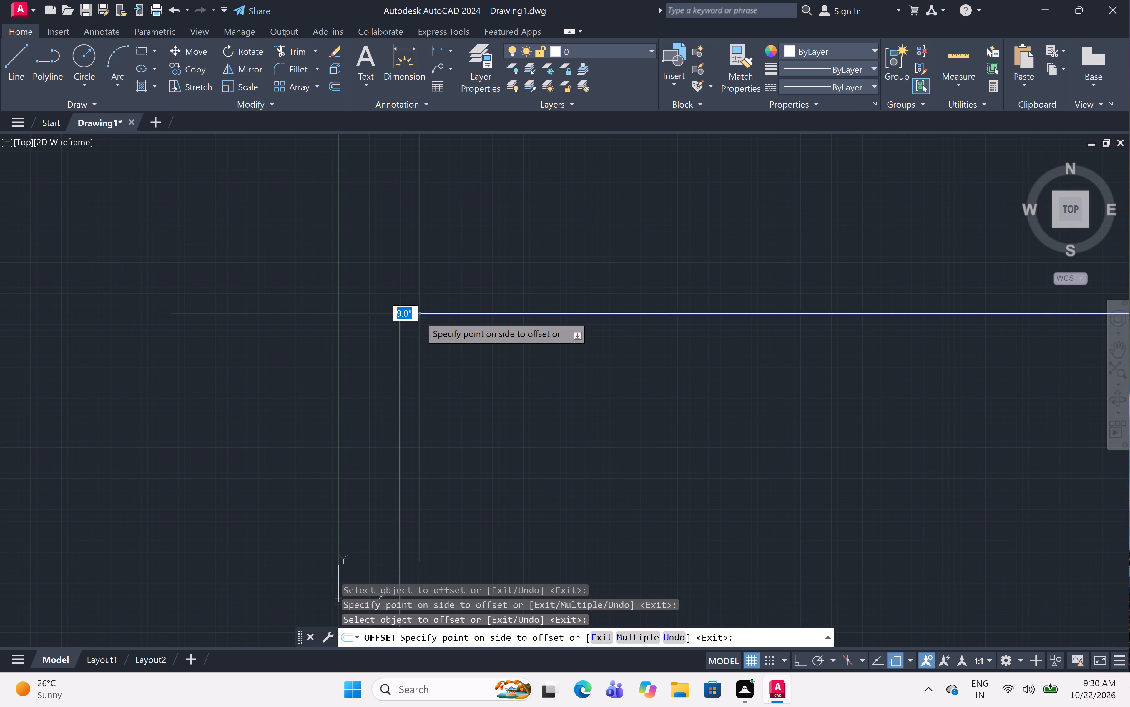
click(416, 335)
scroll(415, 331, up, 4)
middle_drag(414, 331, 406, 302)
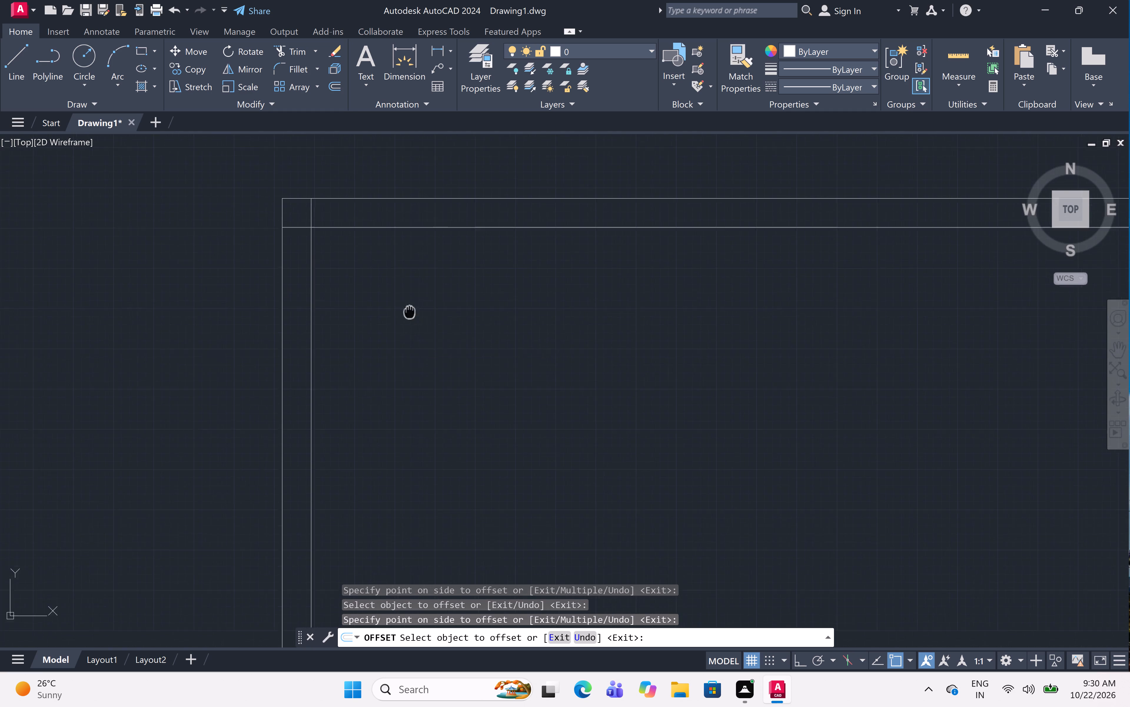
middle_drag(406, 302, 400, 291)
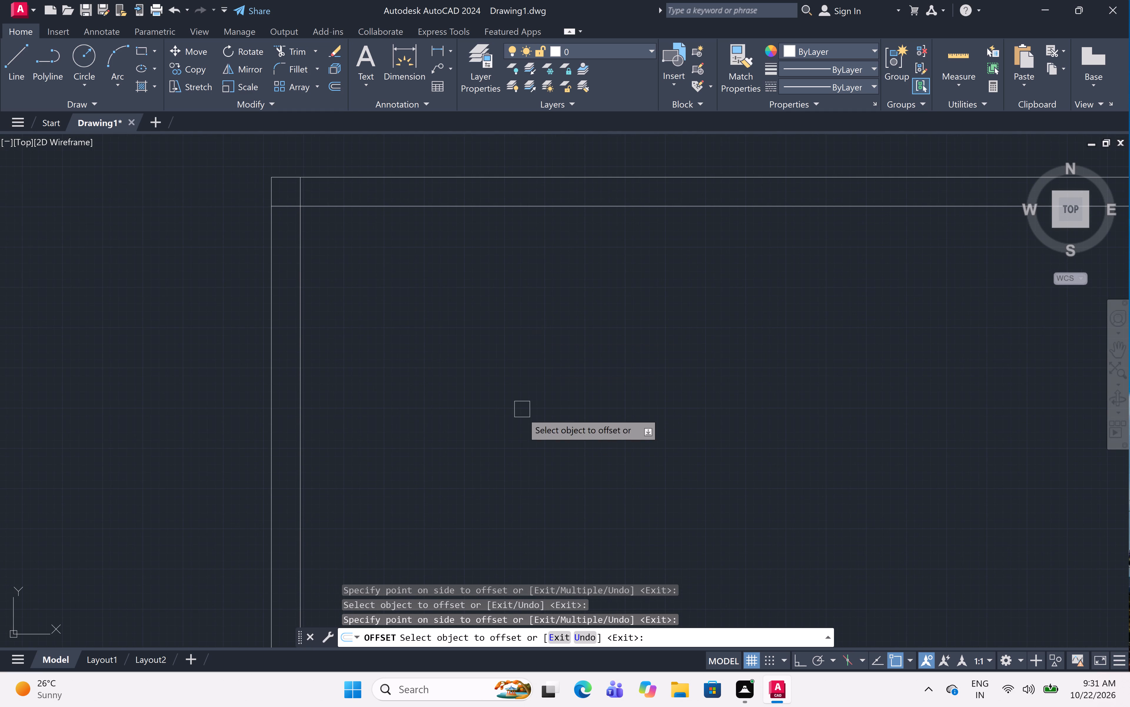
key(Escape)
Start another Offset for the wall lines.
key(o)
text(ff)
key(space)
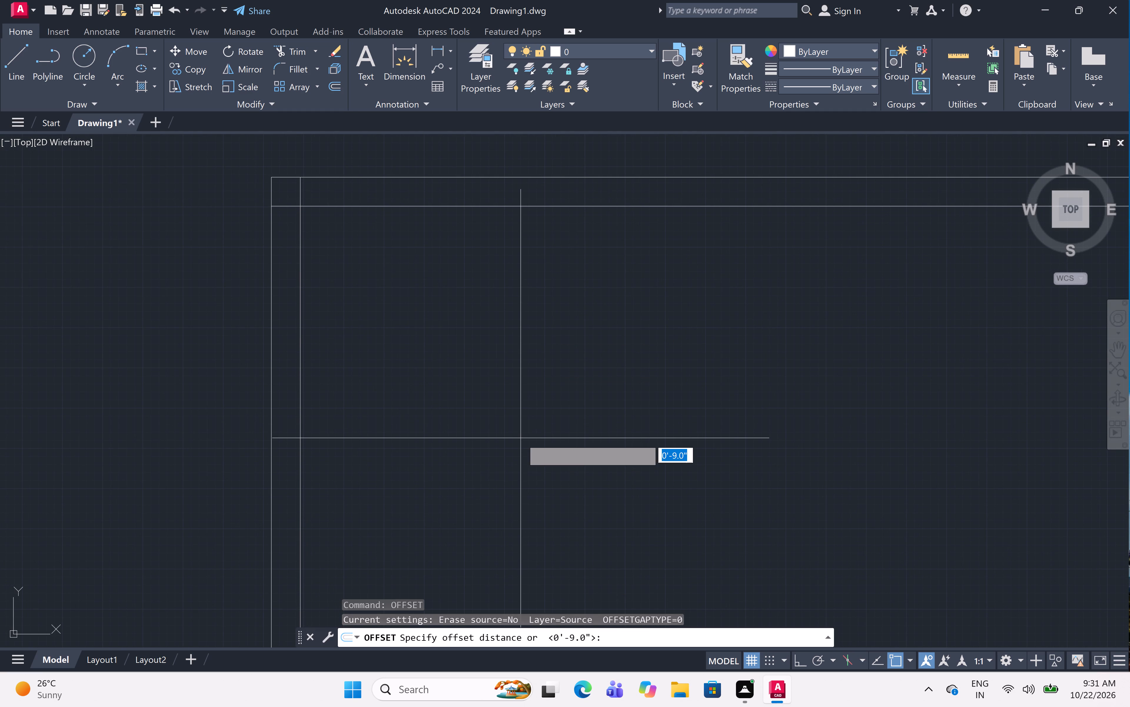
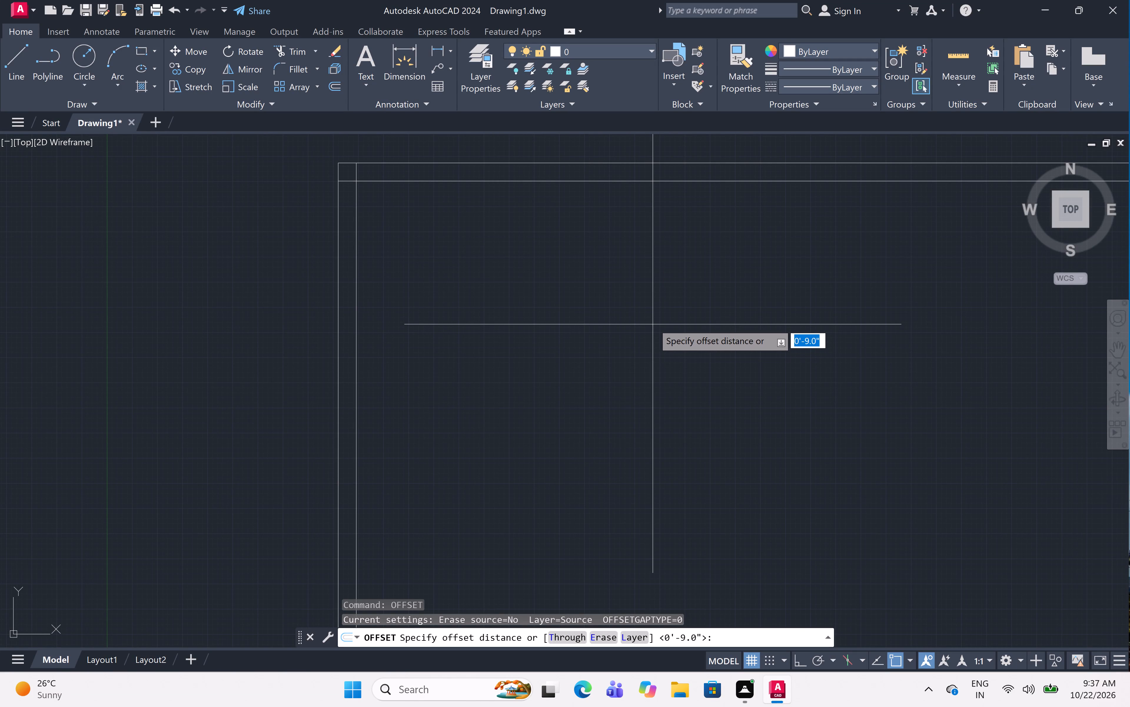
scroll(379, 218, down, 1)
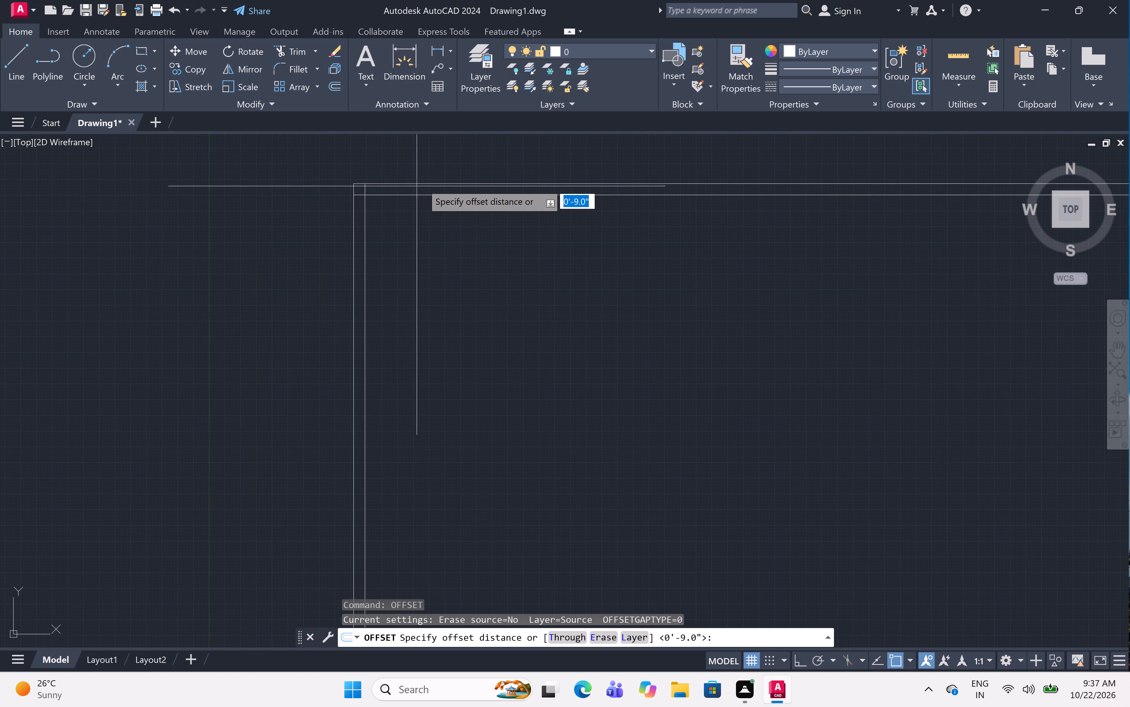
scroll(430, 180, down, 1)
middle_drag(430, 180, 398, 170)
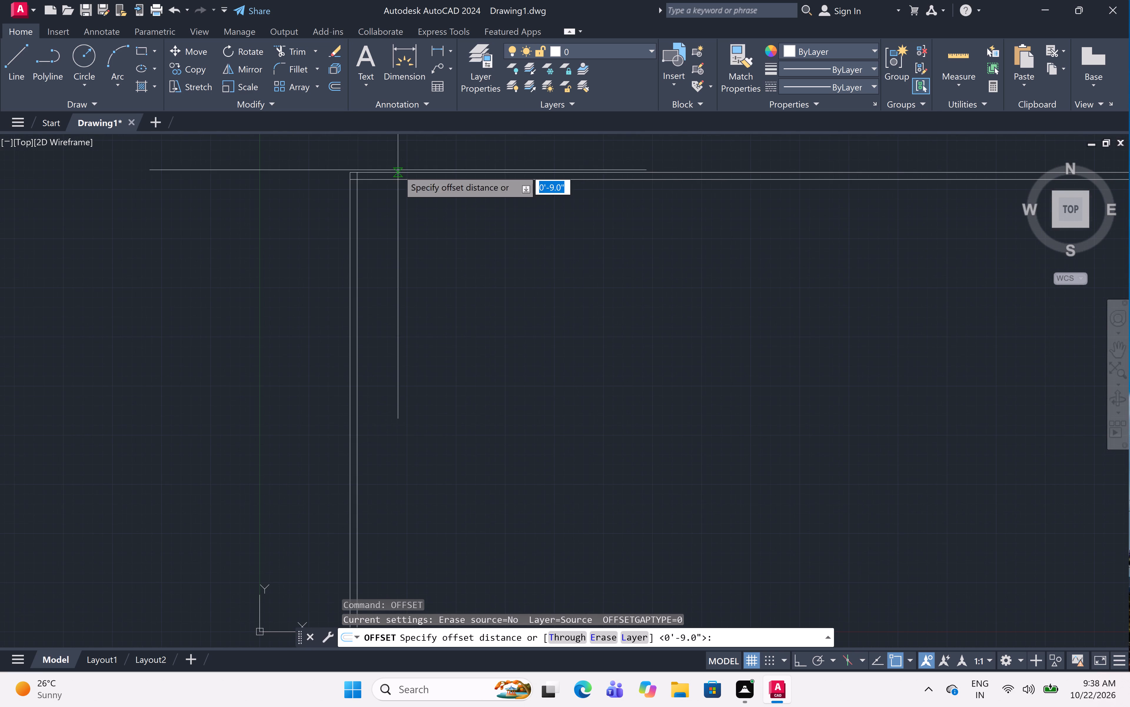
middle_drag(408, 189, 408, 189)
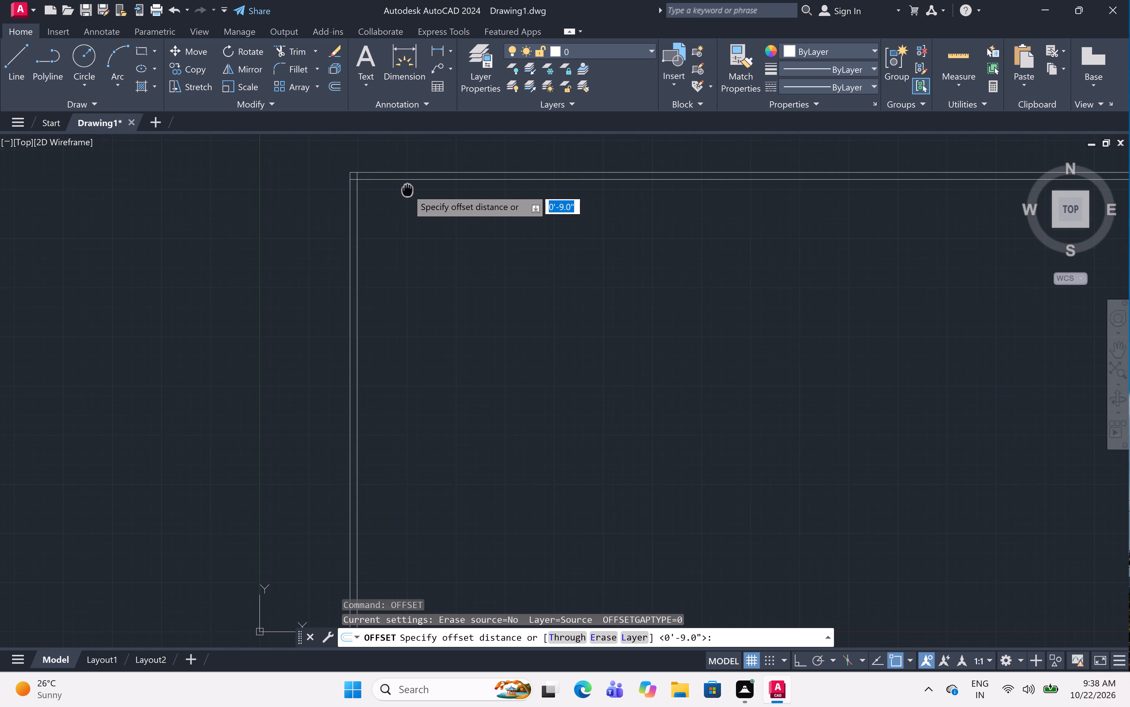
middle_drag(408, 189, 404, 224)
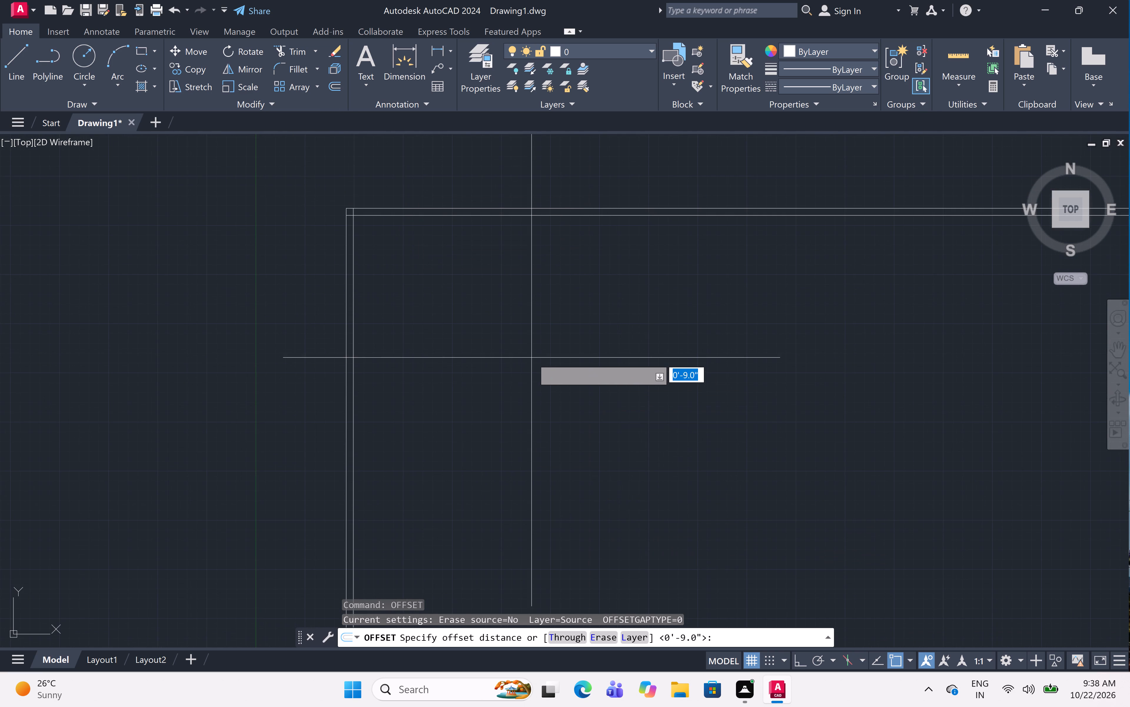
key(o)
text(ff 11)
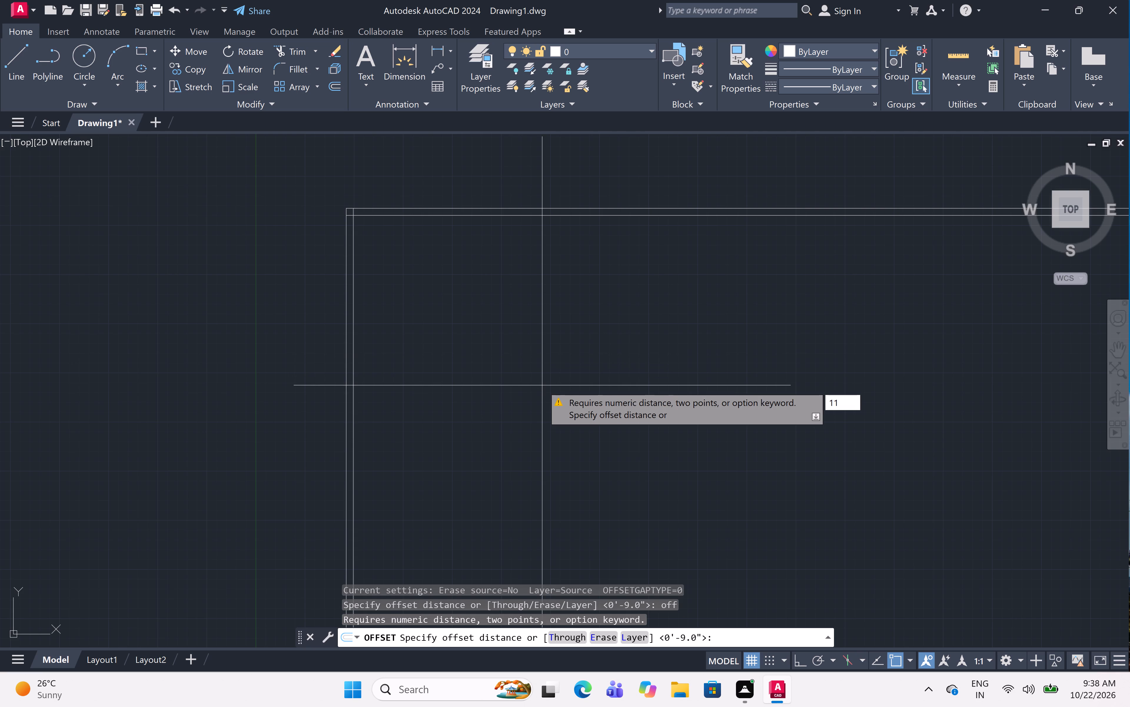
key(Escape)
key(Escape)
Offset the inner line of the left outer wall 11'6" to the right.
text(off 11)
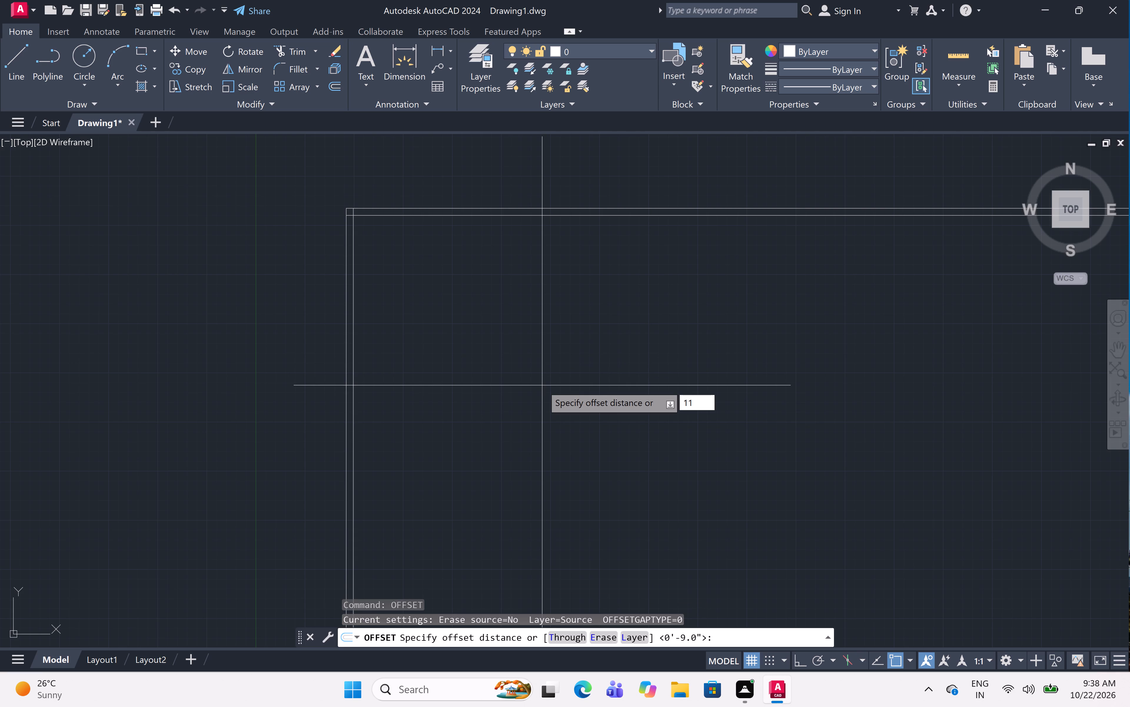
text('6)
key(shift+quotedbl)
key(space)
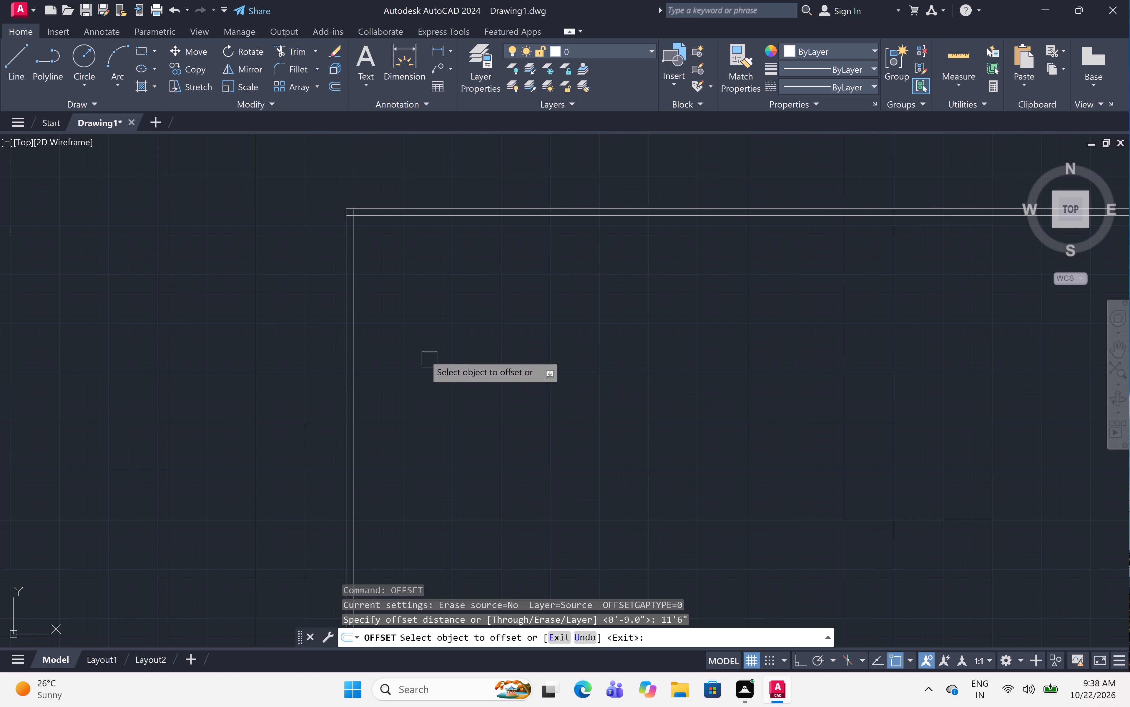
click(357, 266)
click(741, 272)
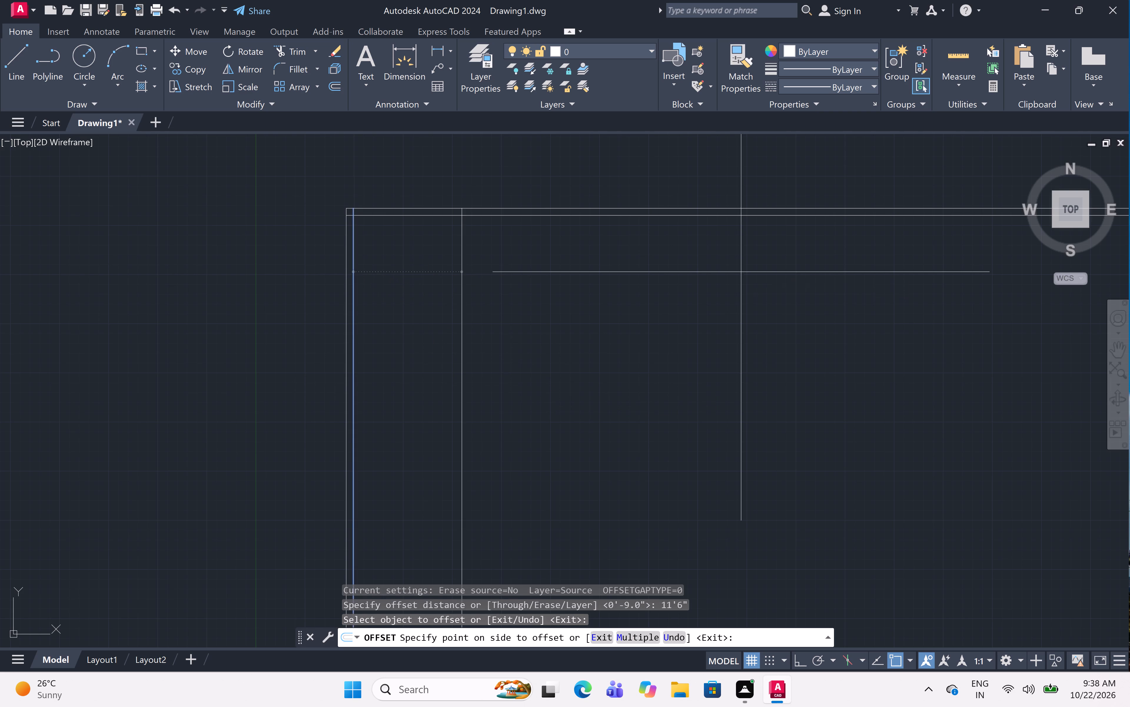
scroll(524, 281, up, 1)
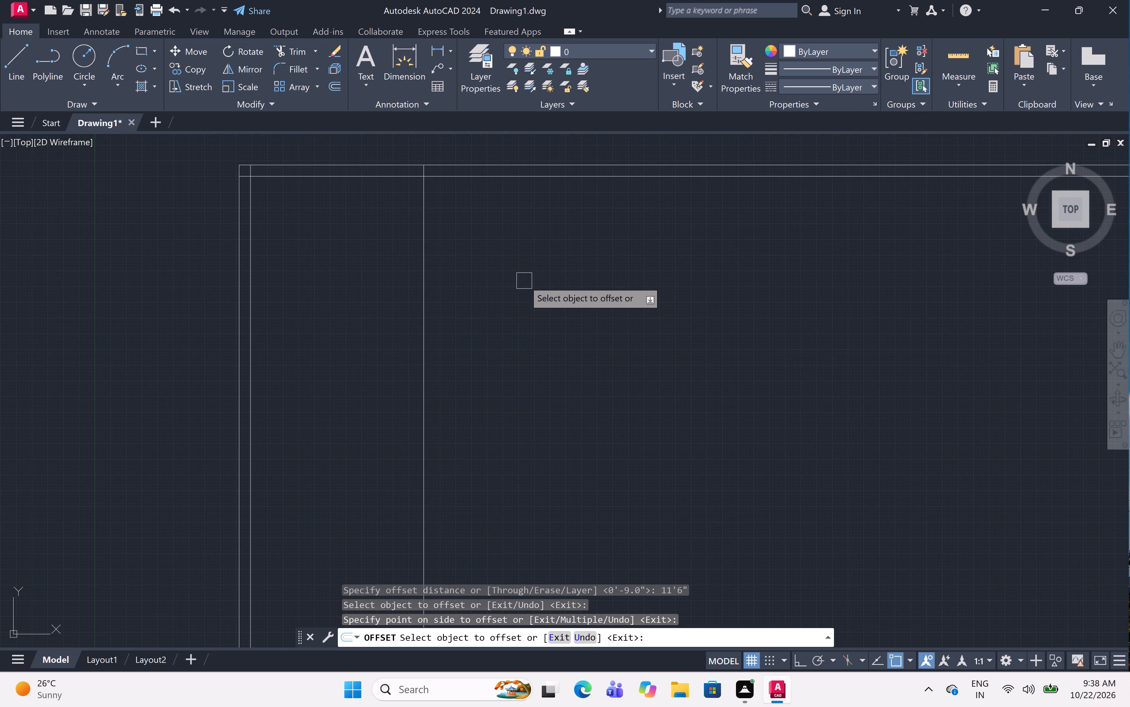
middle_drag(524, 281, 535, 258)
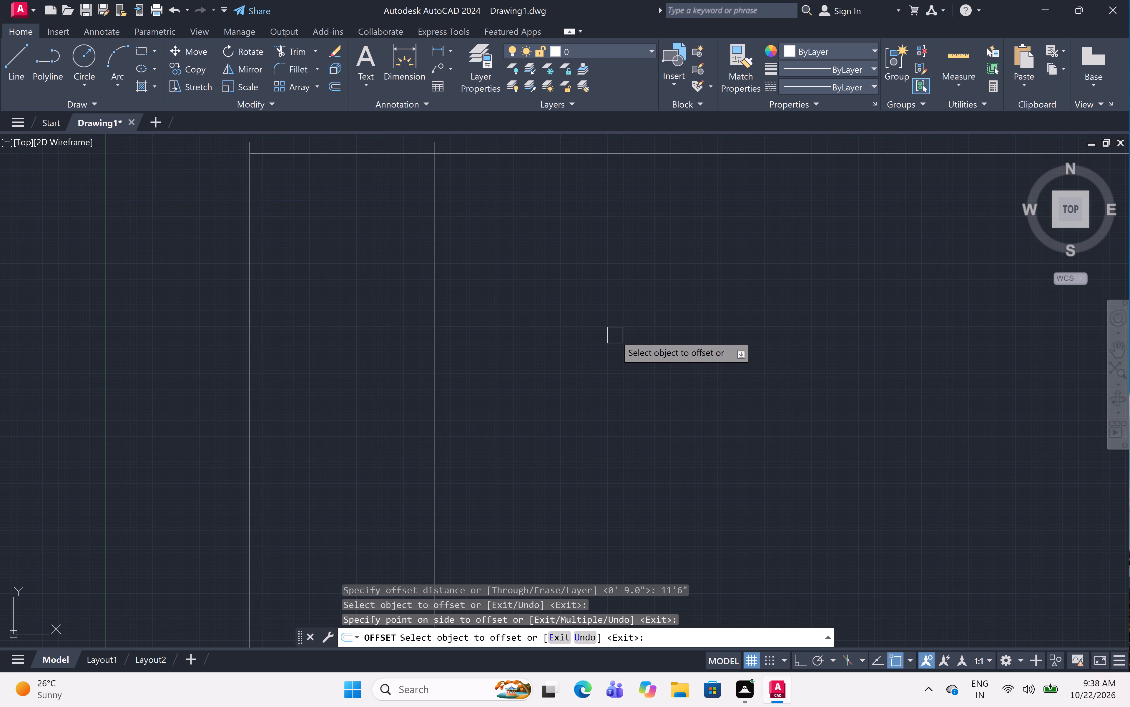
scroll(514, 255, down, 2)
scroll(514, 259, up, 2)
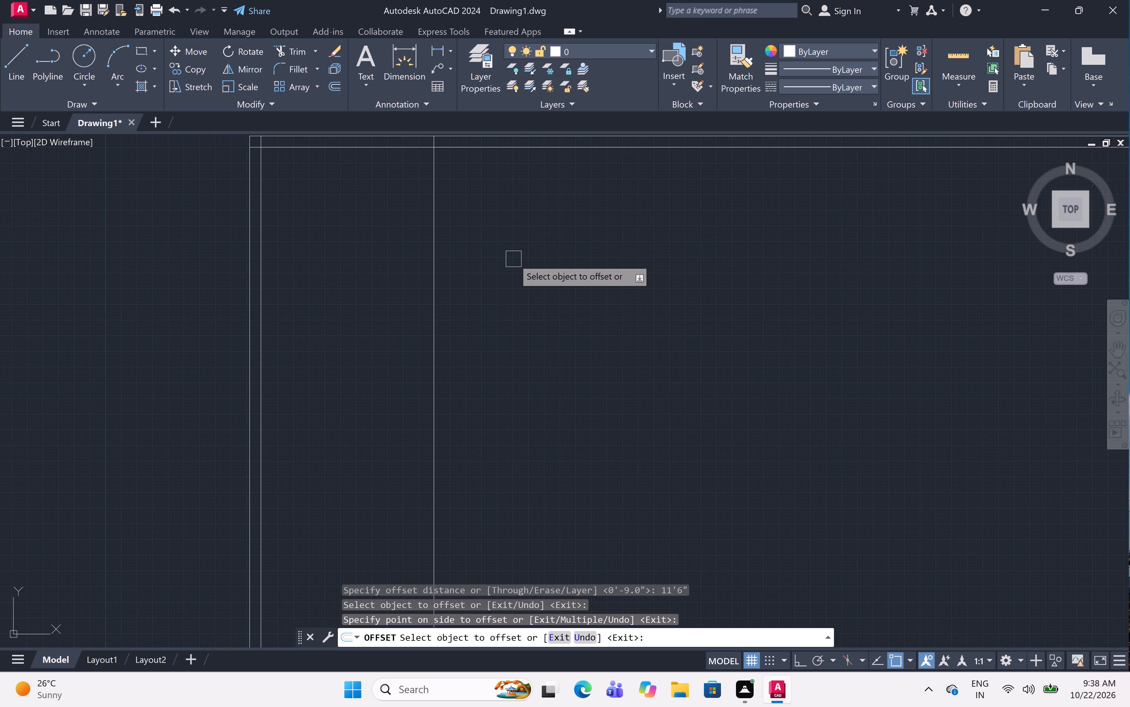
key(space)
Offset the inner line of the top outer wall 10'7" downward.
key(space)
text(10'7)
text(")
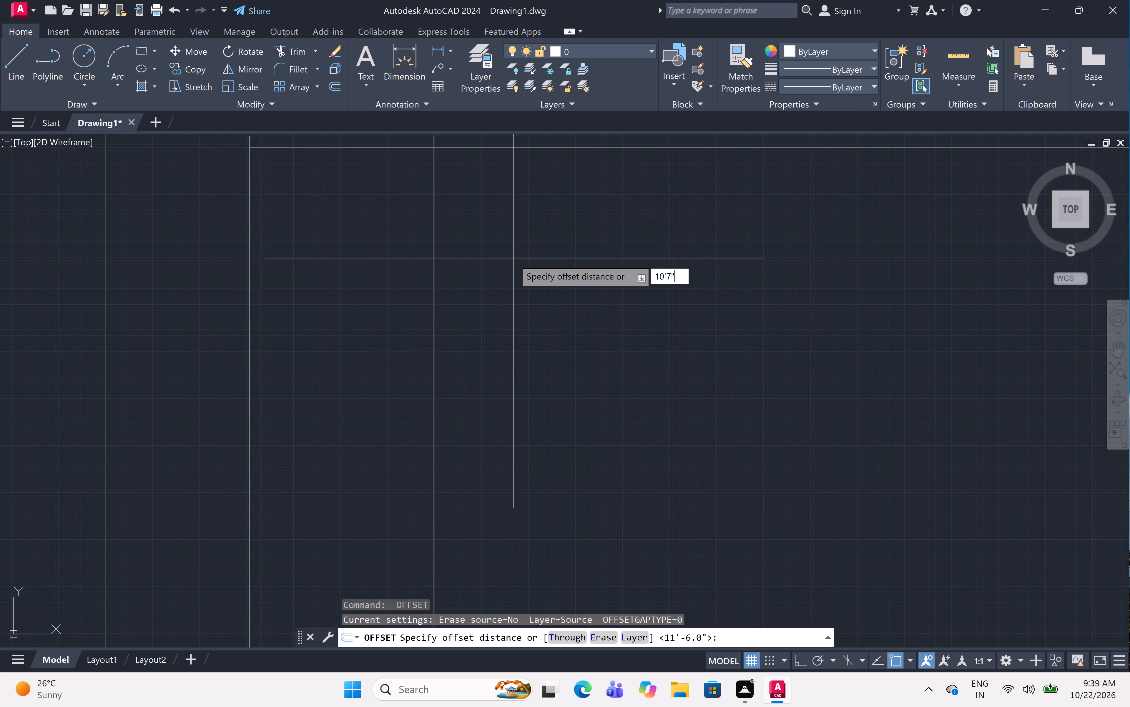
key(space)
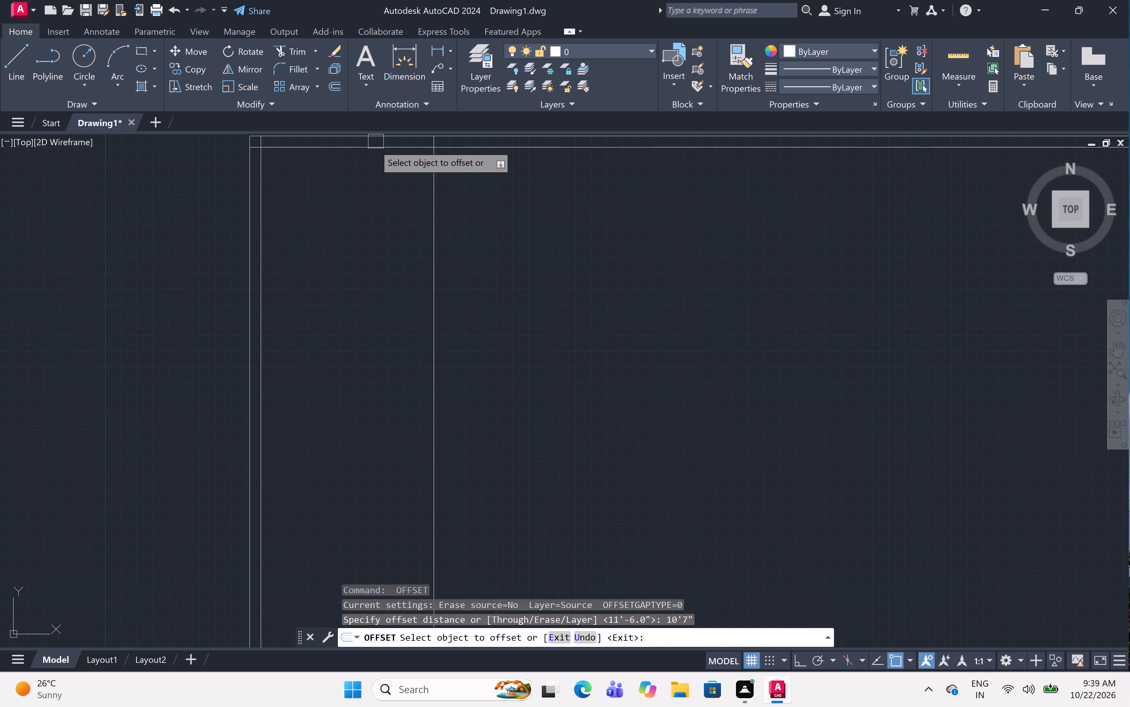
click(372, 152)
drag(357, 374, 359, 380)
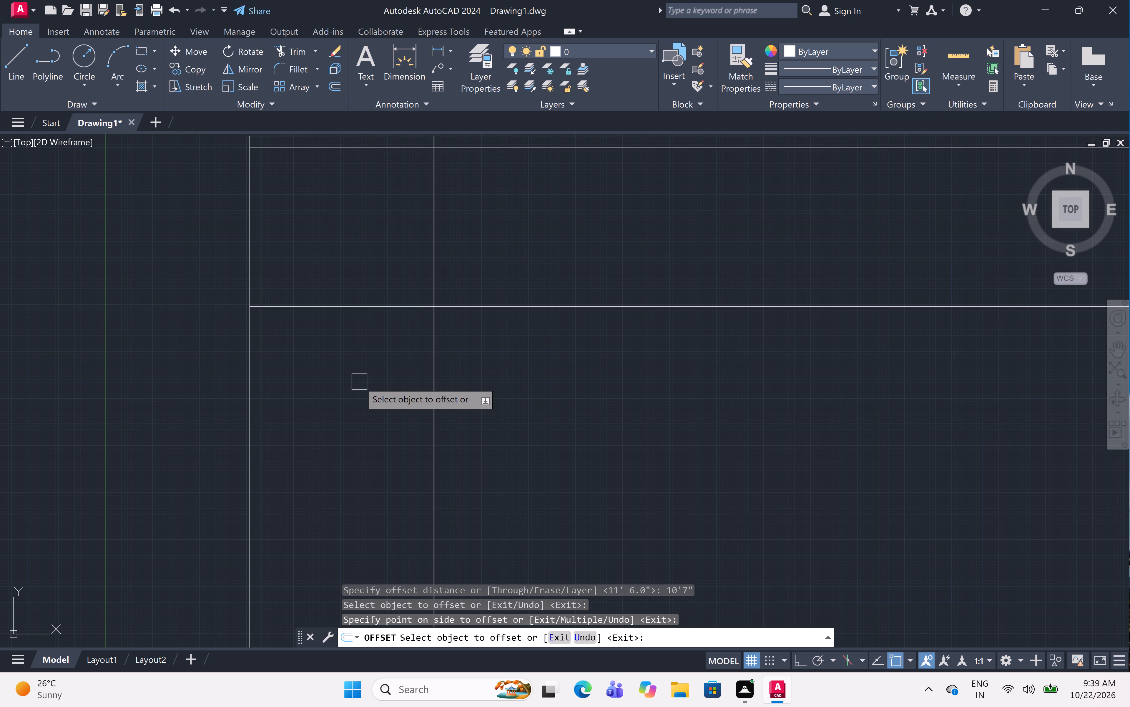
key(space)
Offset the new horizontal line downward and the new vertical line to the right by 4.5" to form the partition walls.
key(space)
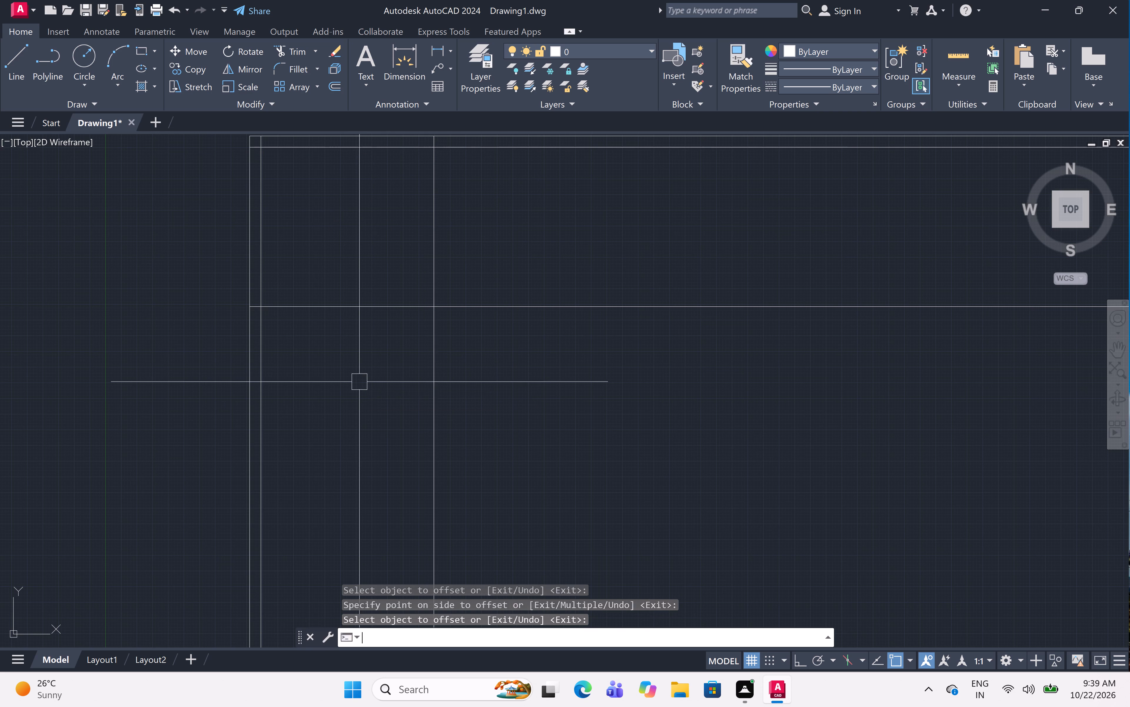
key(4)
key(period)
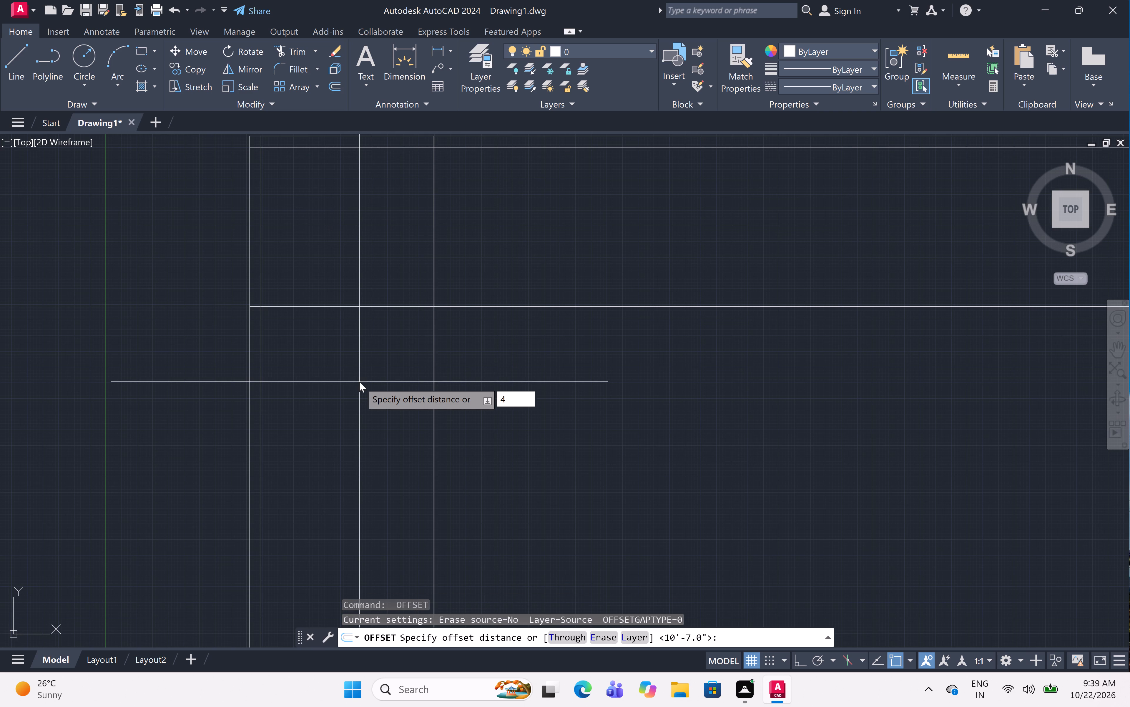
key(7)
key(BackSpace)
key(5)
key(shift+quotedbl)
key(space)
click(381, 310)
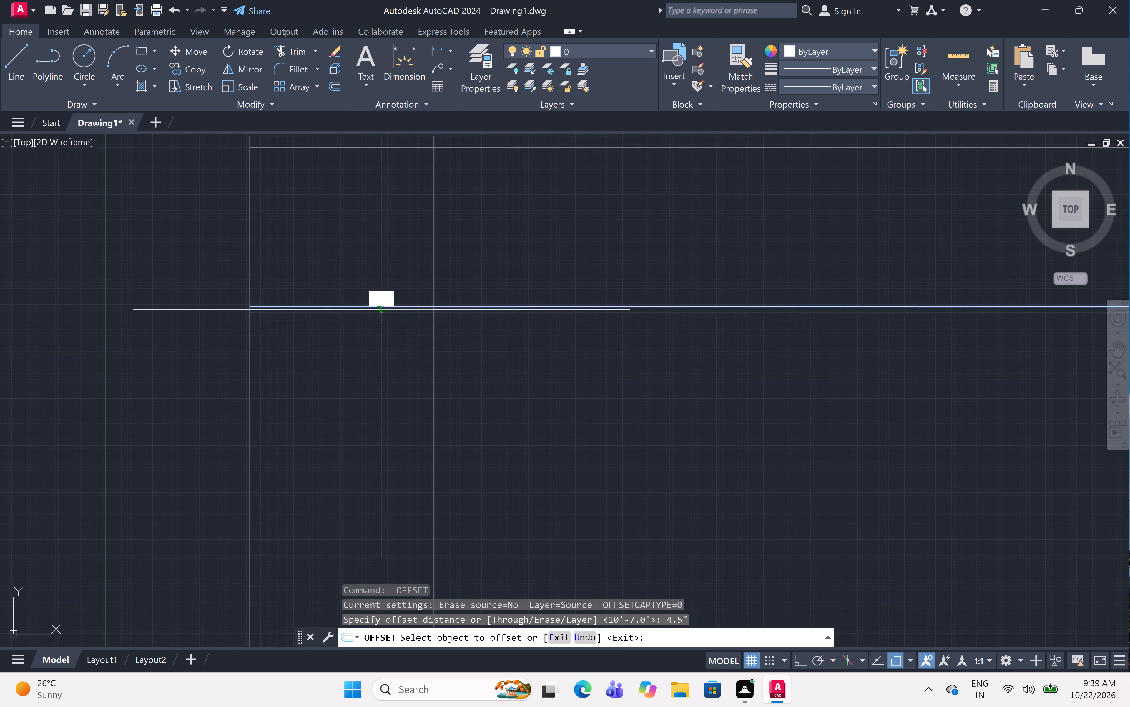
click(383, 323)
click(431, 263)
click(573, 261)
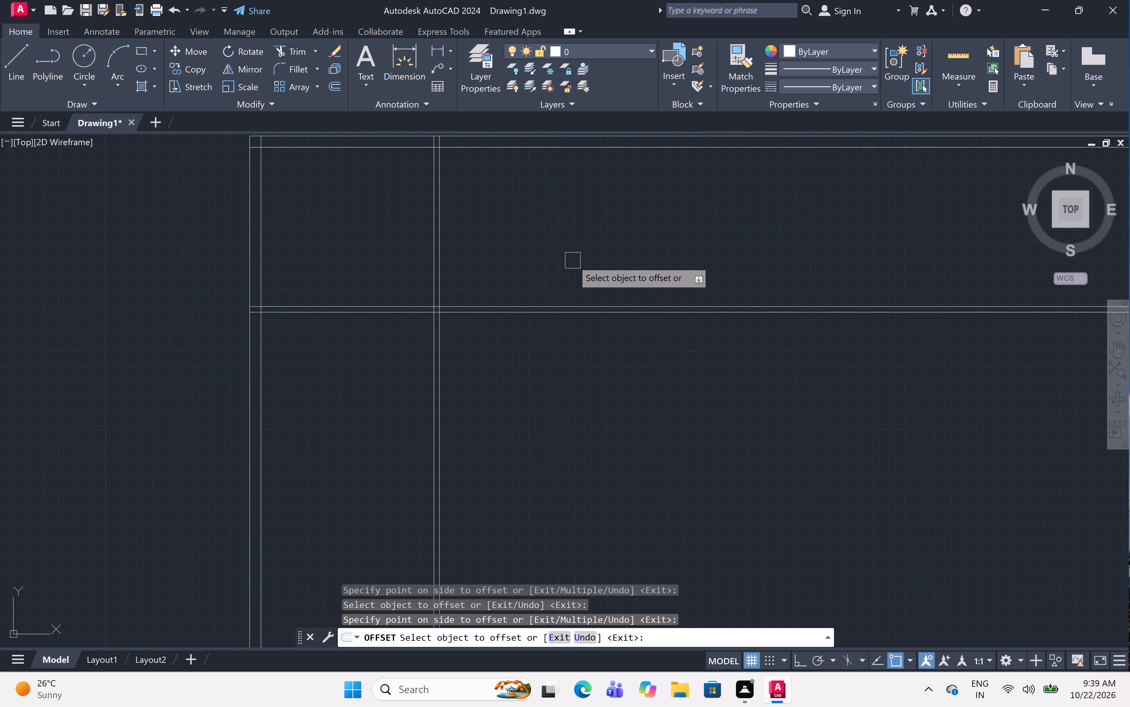
key(space)
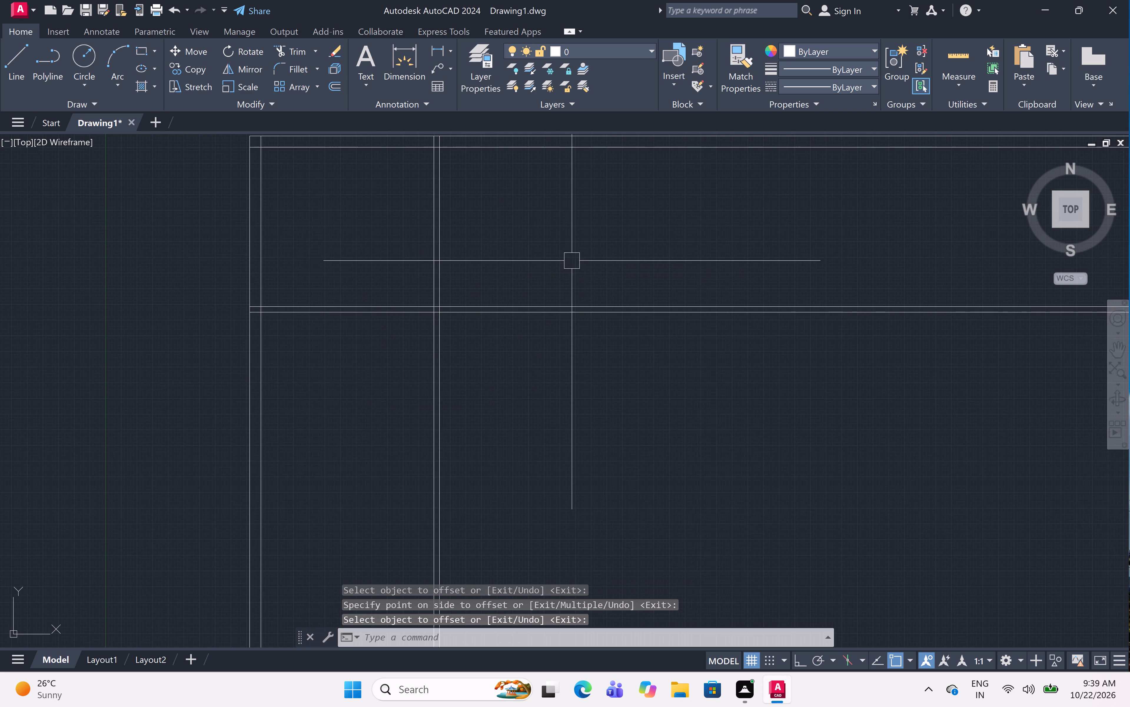
Offset the right-hand line of the vertical partition 4'6" to the right.
key(space)
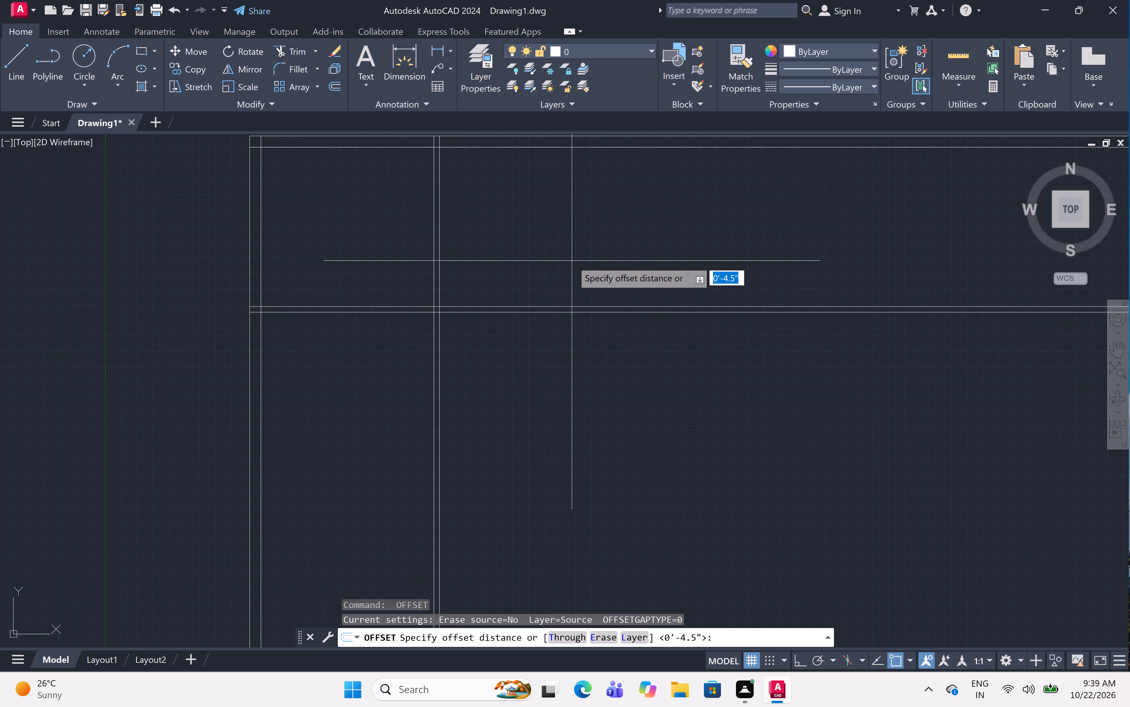
text(4'6")
key(space)
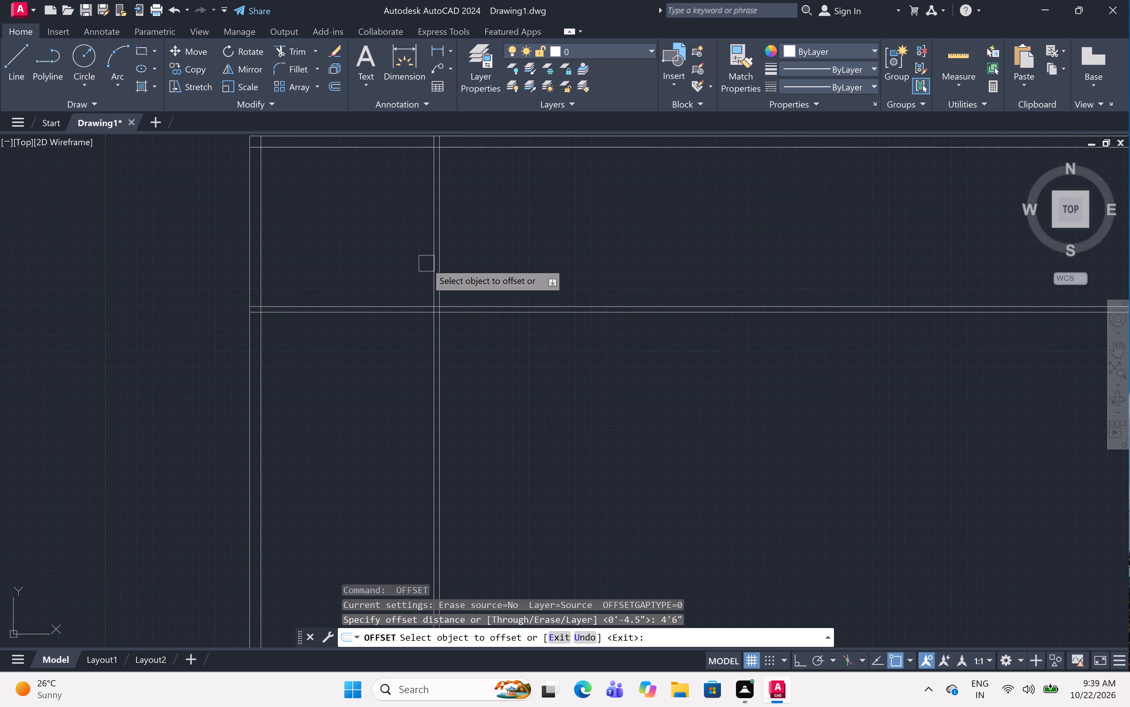
click(446, 248)
click(647, 242)
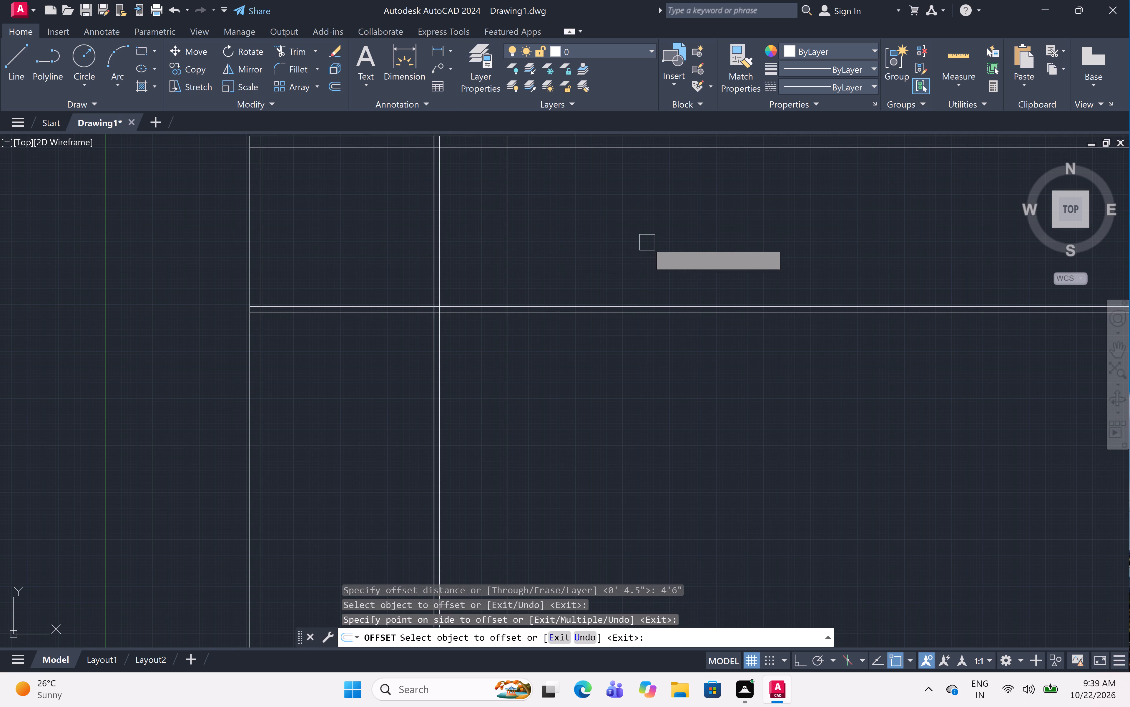
key(space)
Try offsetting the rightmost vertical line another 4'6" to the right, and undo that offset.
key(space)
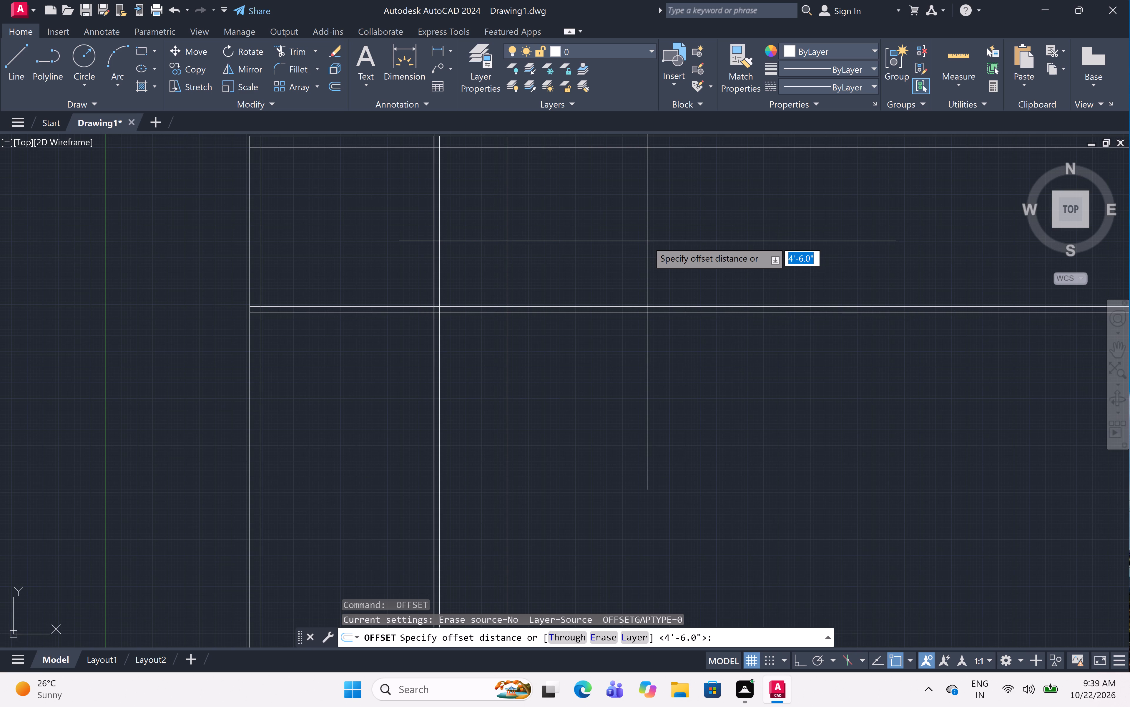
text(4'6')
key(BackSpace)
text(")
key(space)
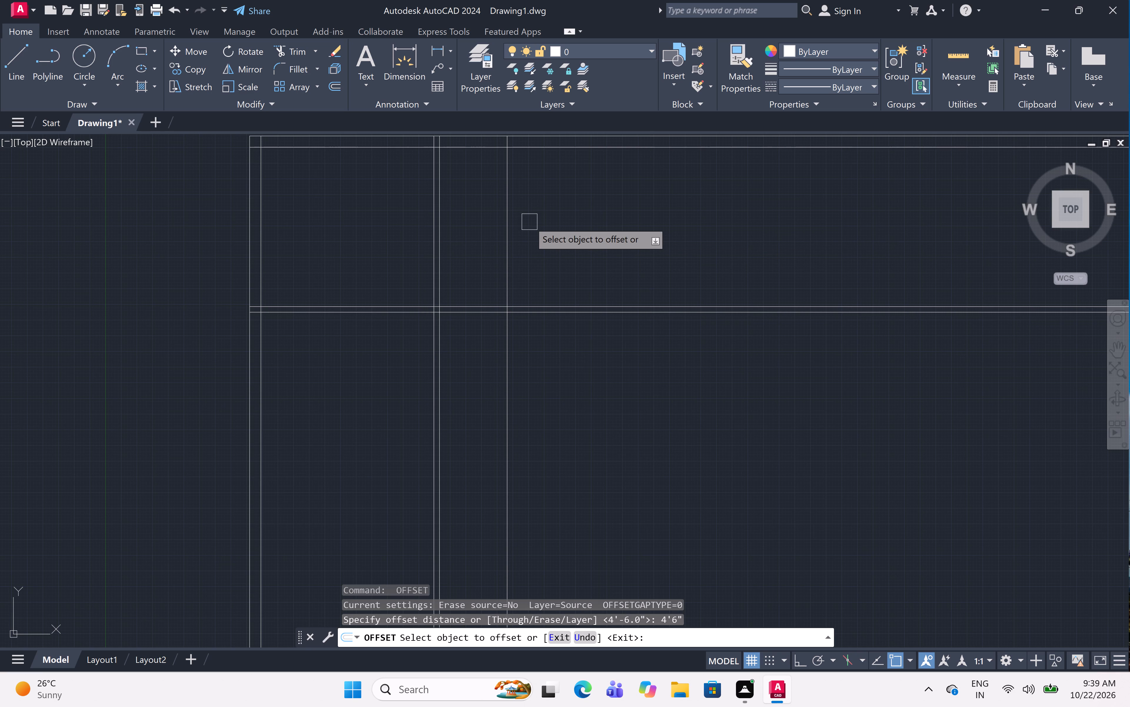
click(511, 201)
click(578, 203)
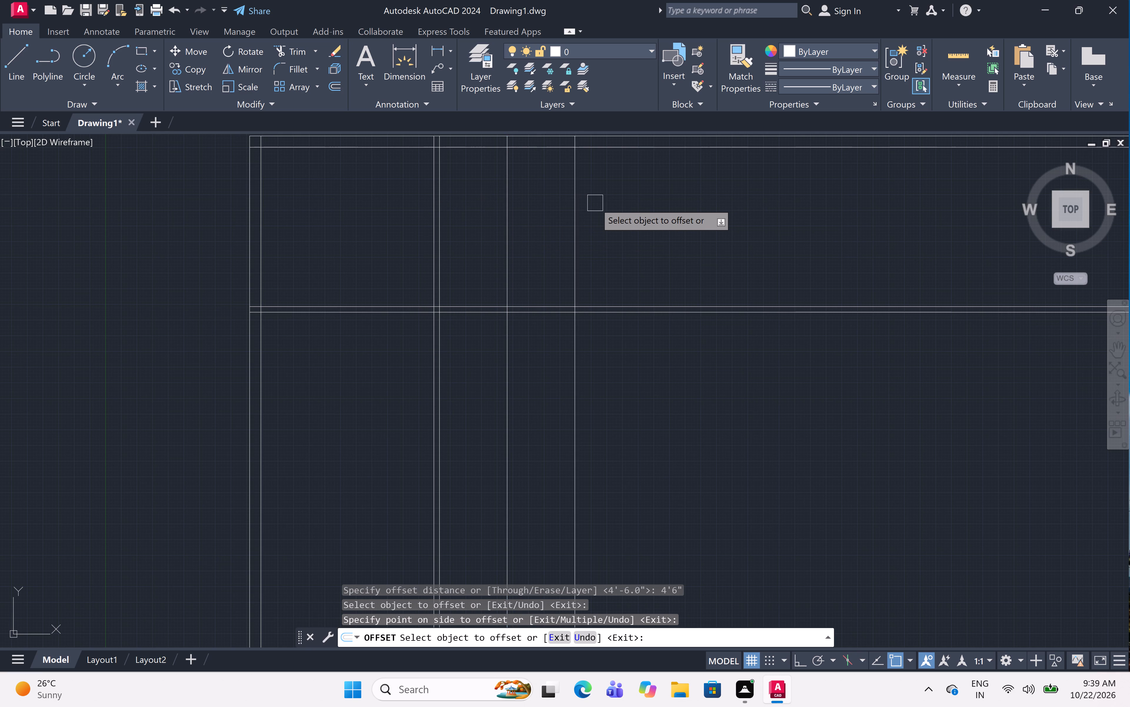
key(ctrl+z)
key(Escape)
Offset the rightmost vertical line 4.5" to the right to form the second vertical partition.
text(off 4)
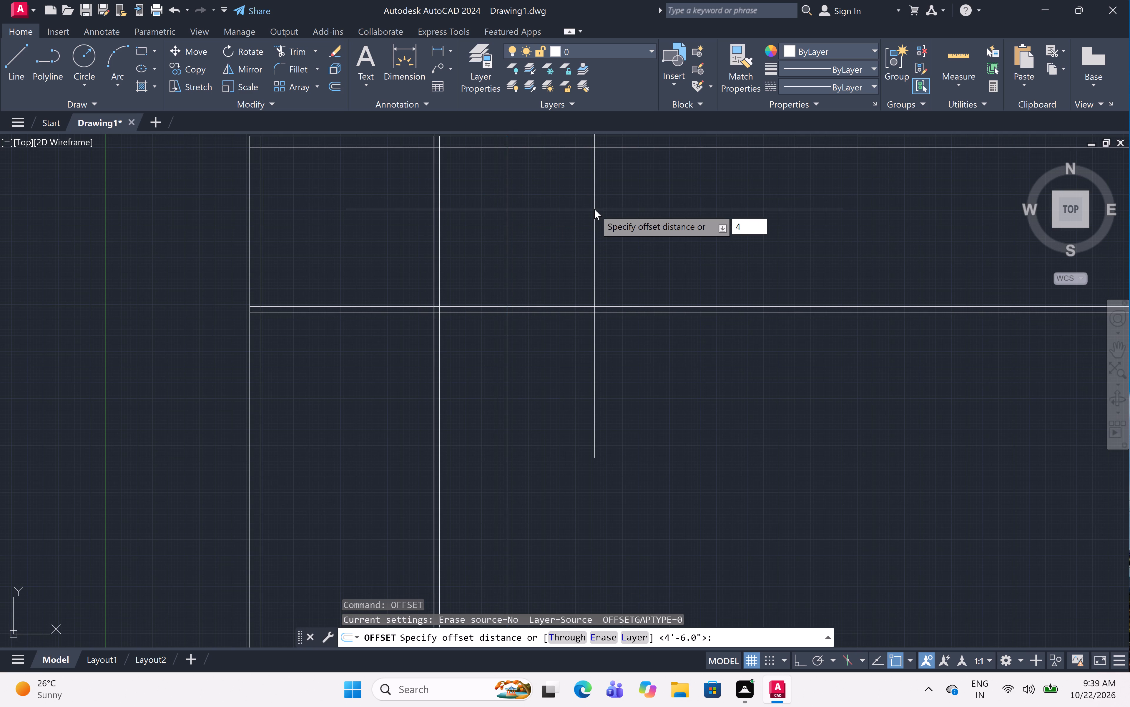
text(.5")
key(space)
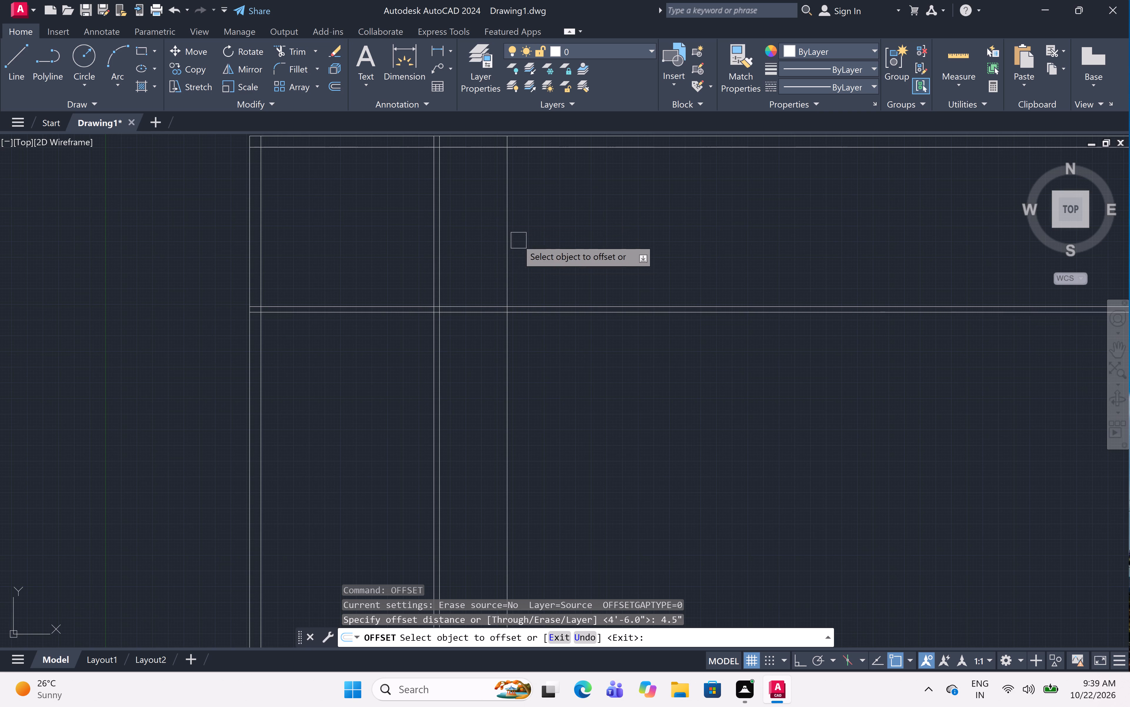
click(511, 226)
click(593, 228)
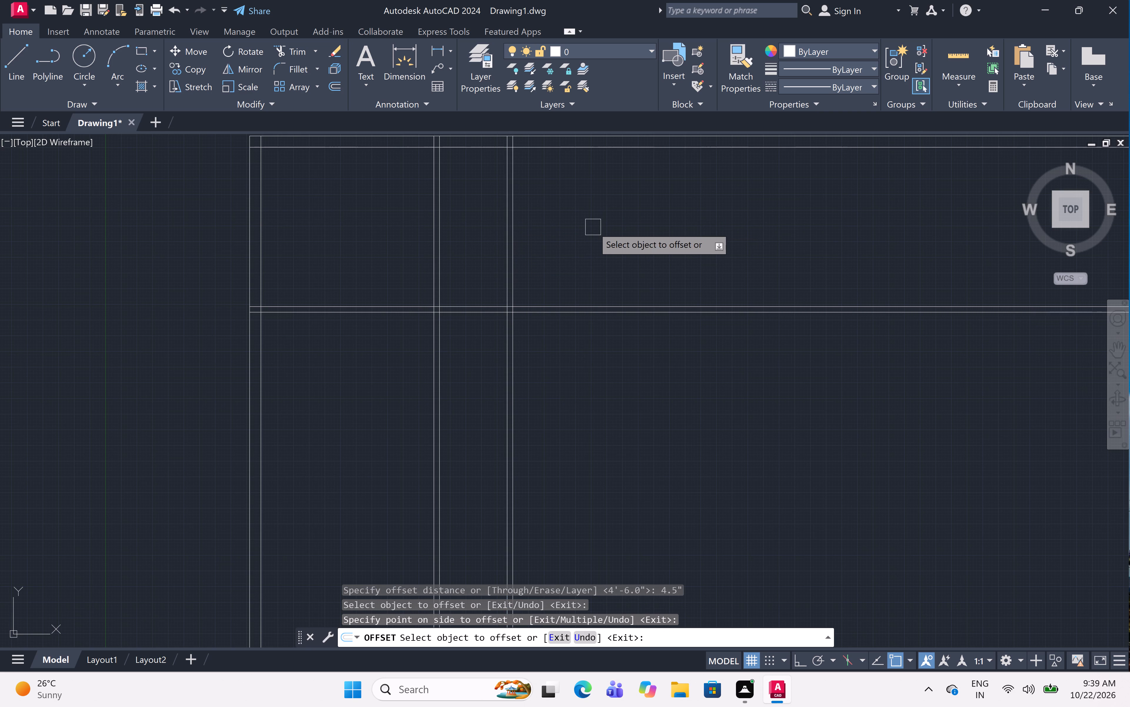
middle_drag(593, 227, 557, 289)
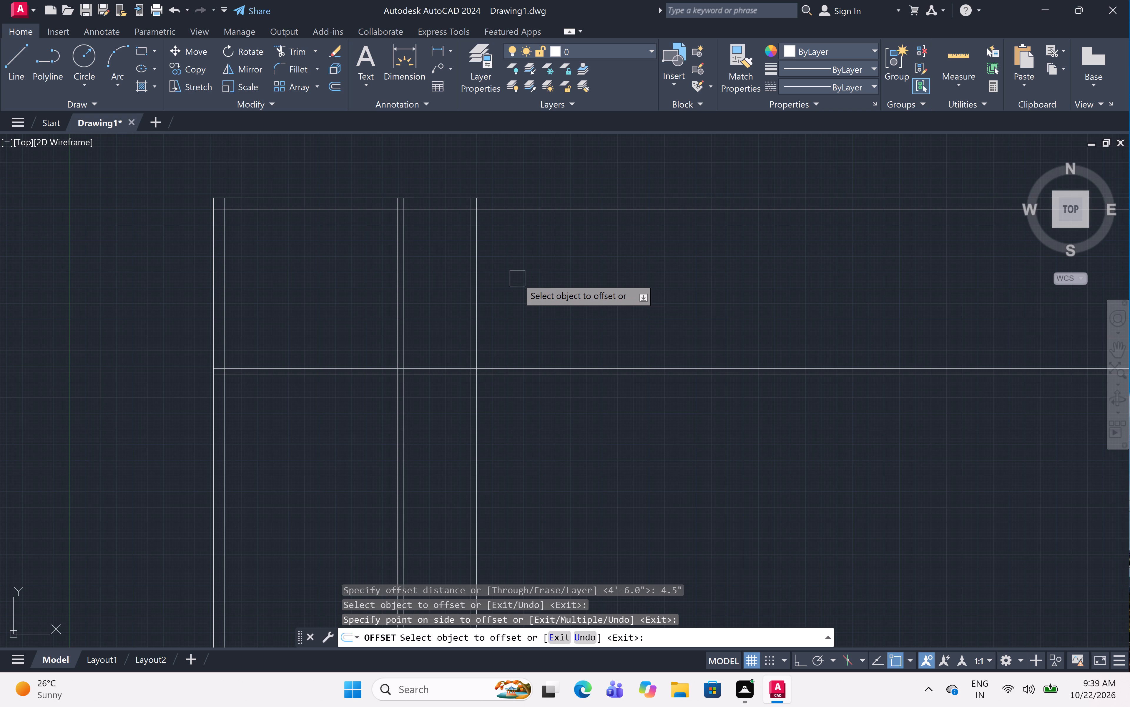
key(space)
Offset the right-hand line of the second vertical partition 11'6" to the right.
key(space)
text(11'6")
key(space)
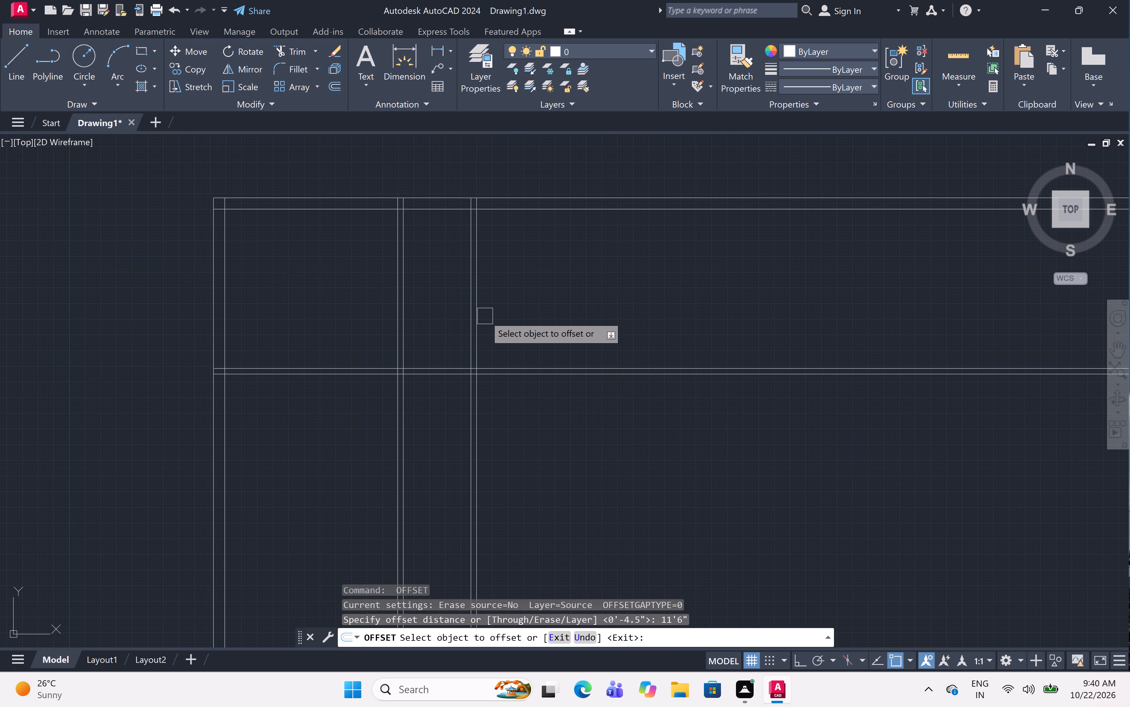
click(481, 272)
click(647, 266)
key(space)
Offset the rightmost vertical line 9" to the right to form the right outer wall.
key(space)
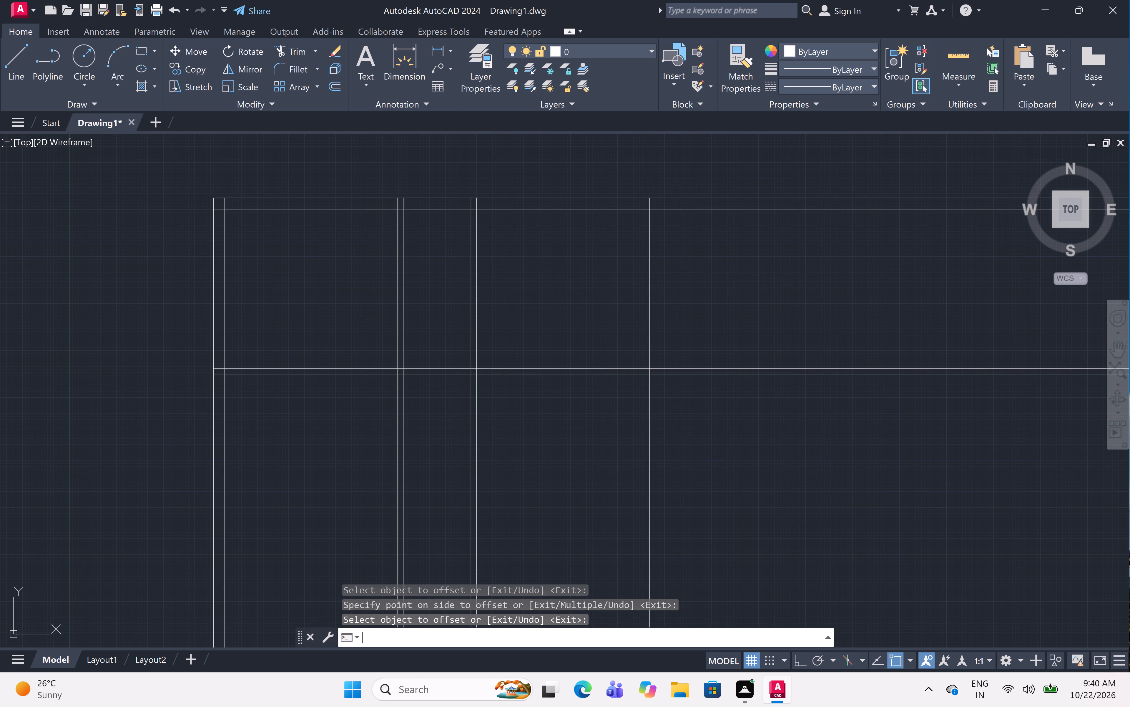
text(9")
key(space)
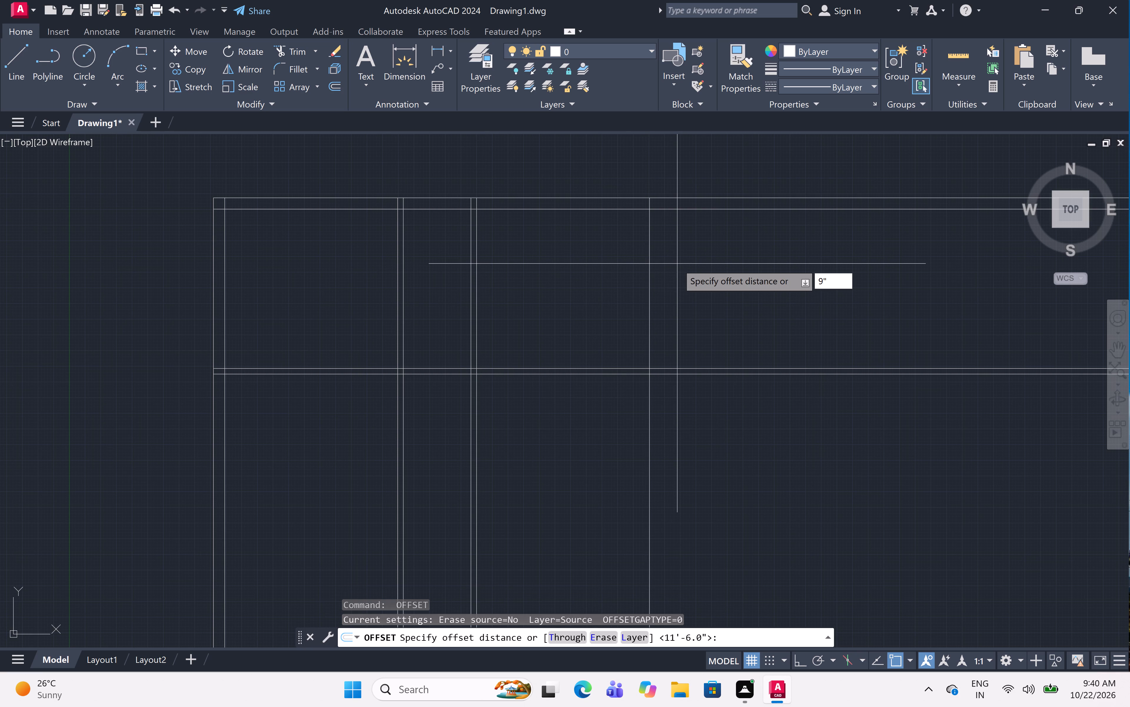
click(653, 242)
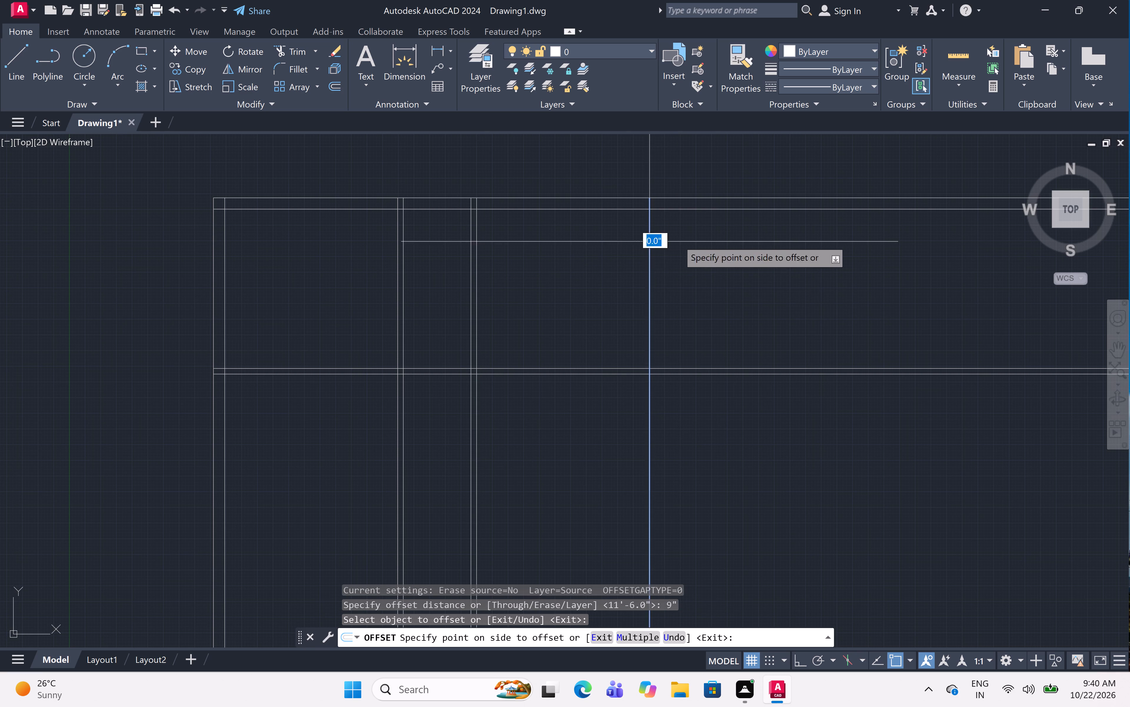
click(713, 247)
key(Escape)
Trim the horizontal wall and partition lines that extend beyond the right outer wall.
key(t)
key(r)
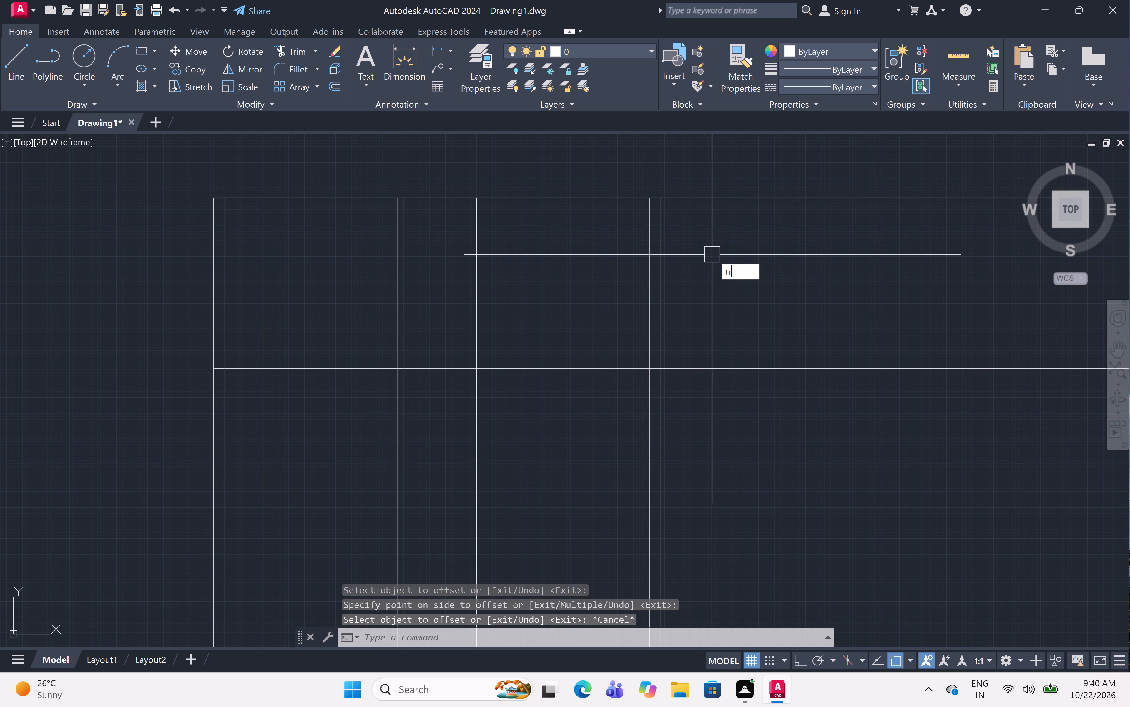
key(space)
drag(671, 148, 672, 156)
click(762, 508)
scroll(755, 293, down, 4)
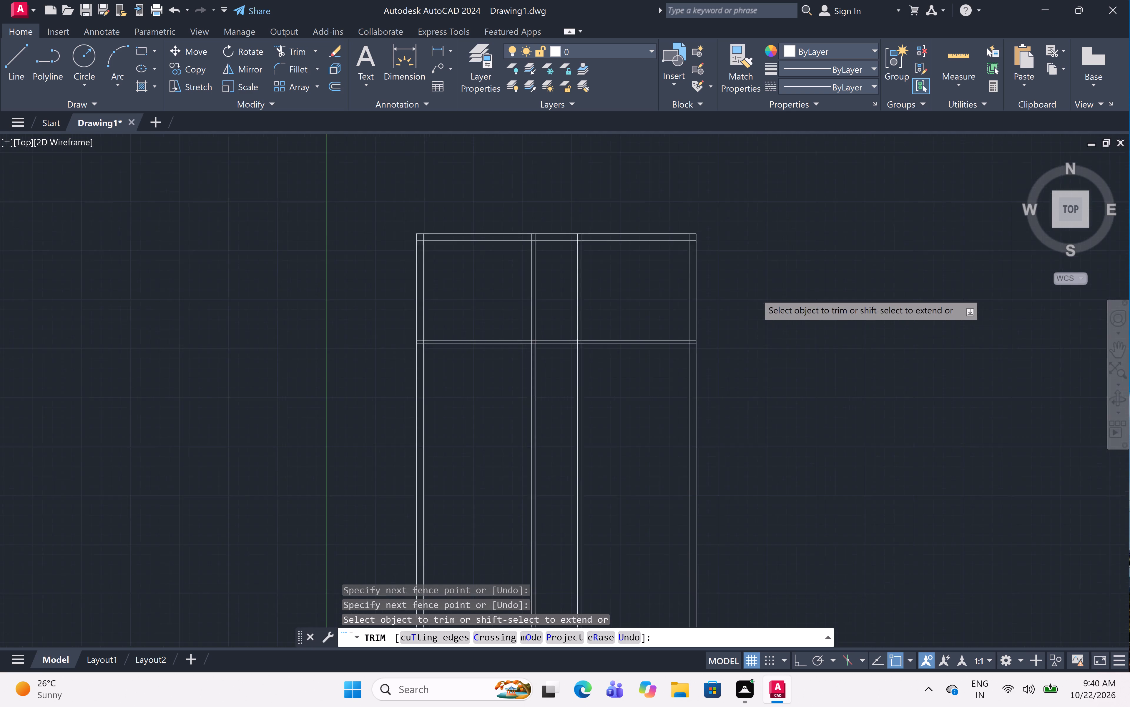
scroll(707, 334, up, 5)
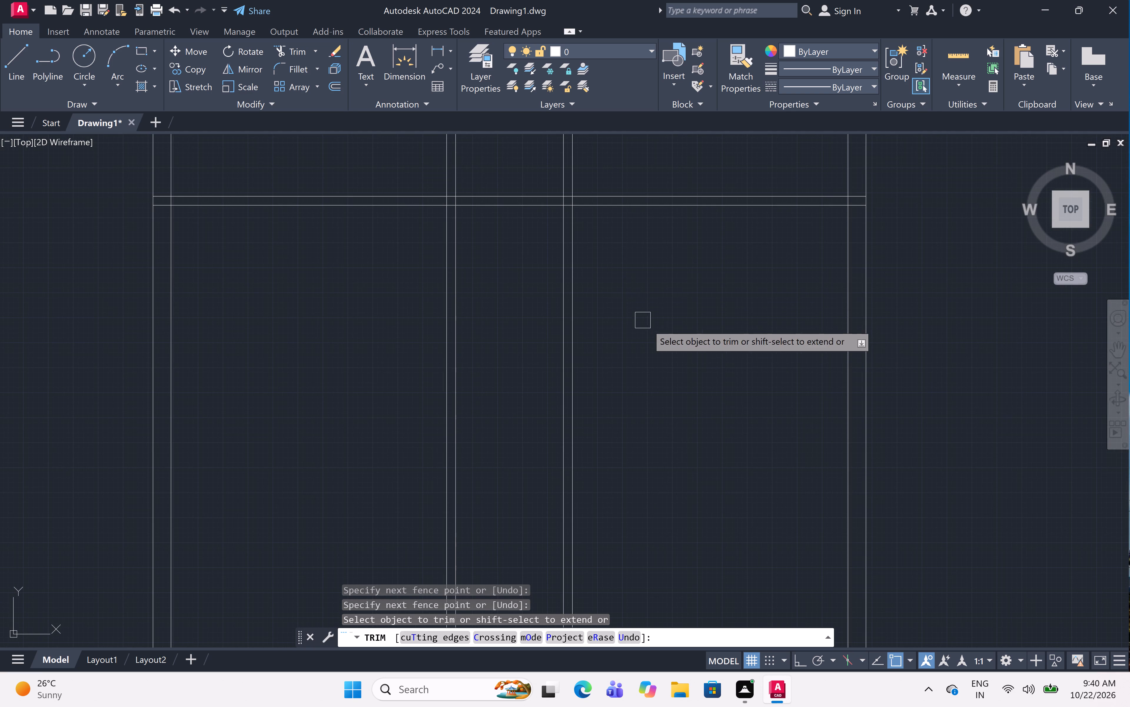
middle_drag(648, 324, 648, 396)
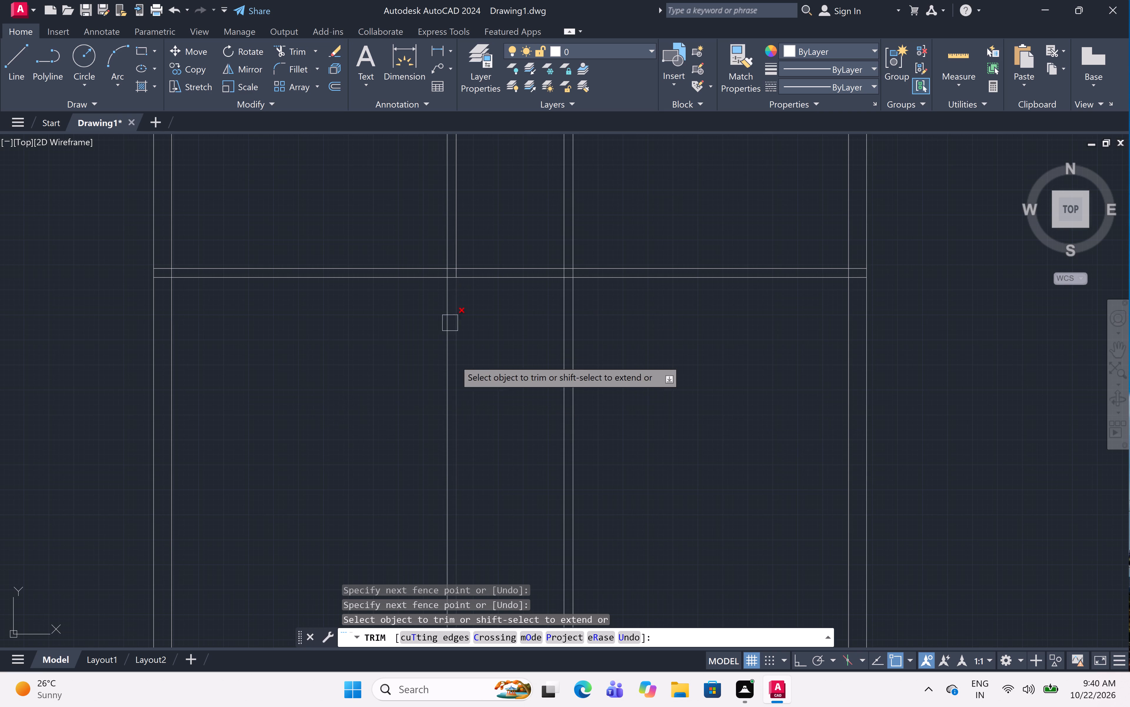
key(Escape)
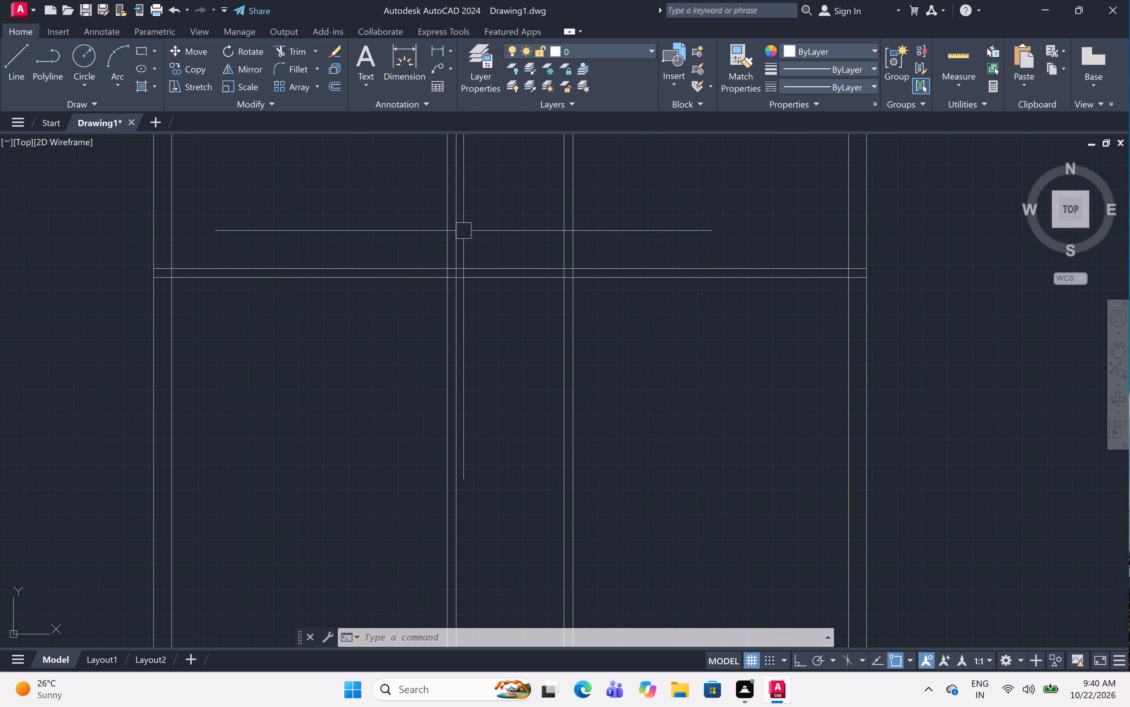
Trim both lines of the second vertical partition below the horizontal partition.
scroll(481, 295, down, 1)
middle_drag(504, 334, 493, 351)
scroll(549, 372, up, 1)
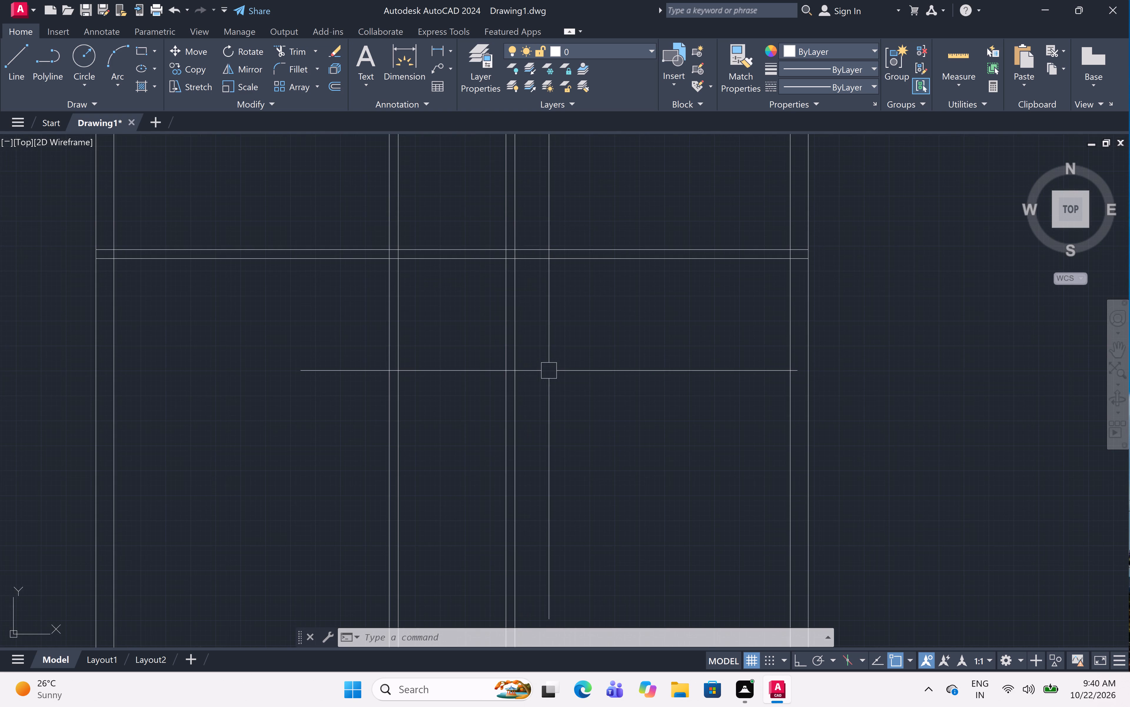
text(tr)
key(space)
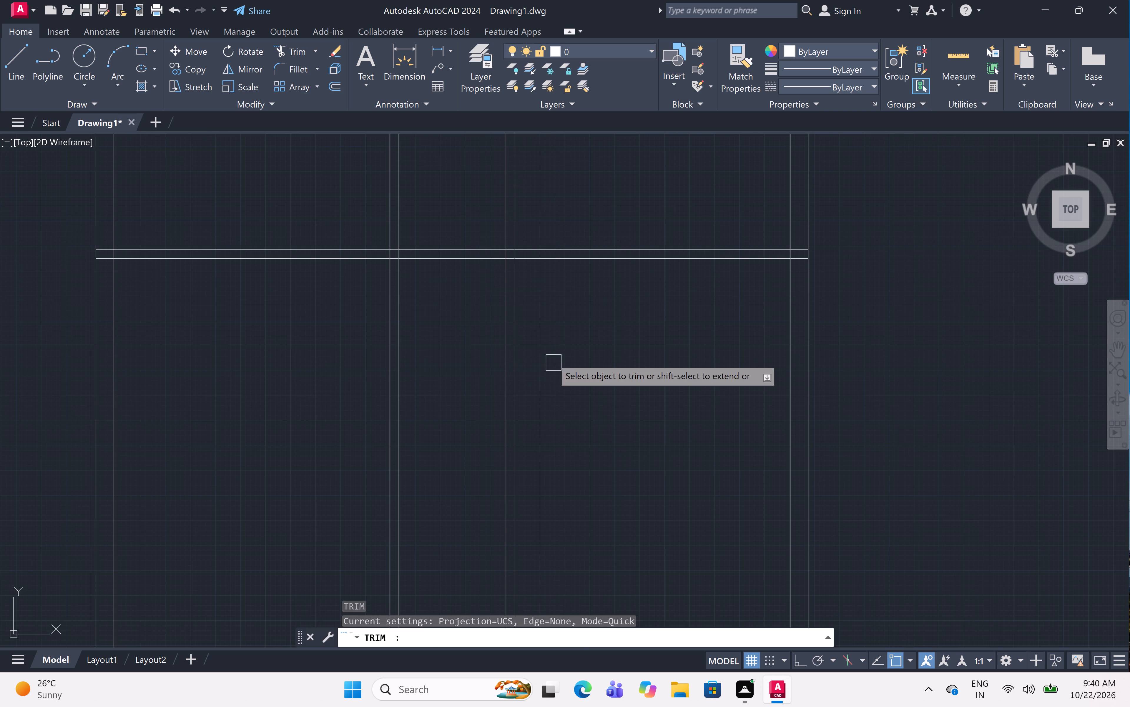
click(549, 347)
click(436, 371)
middle_drag(482, 335, 466, 285)
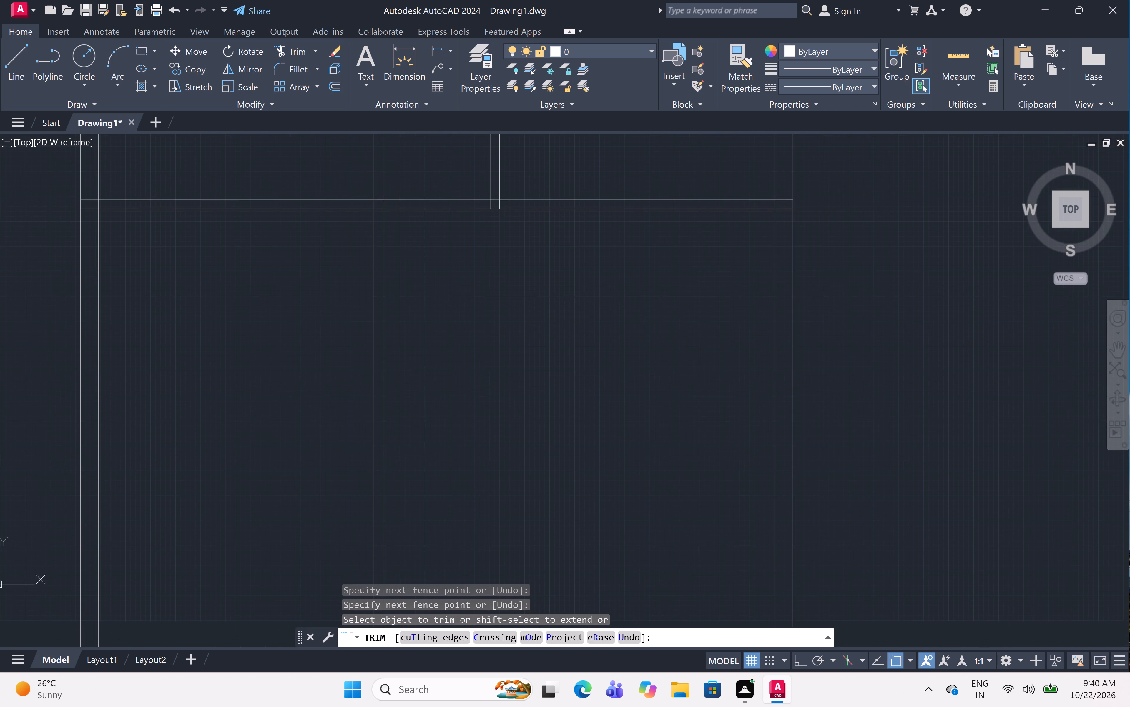
key(Escape)
Offset the right-hand line of the first vertical partition 8'6" to the right.
text(off)
key(space)
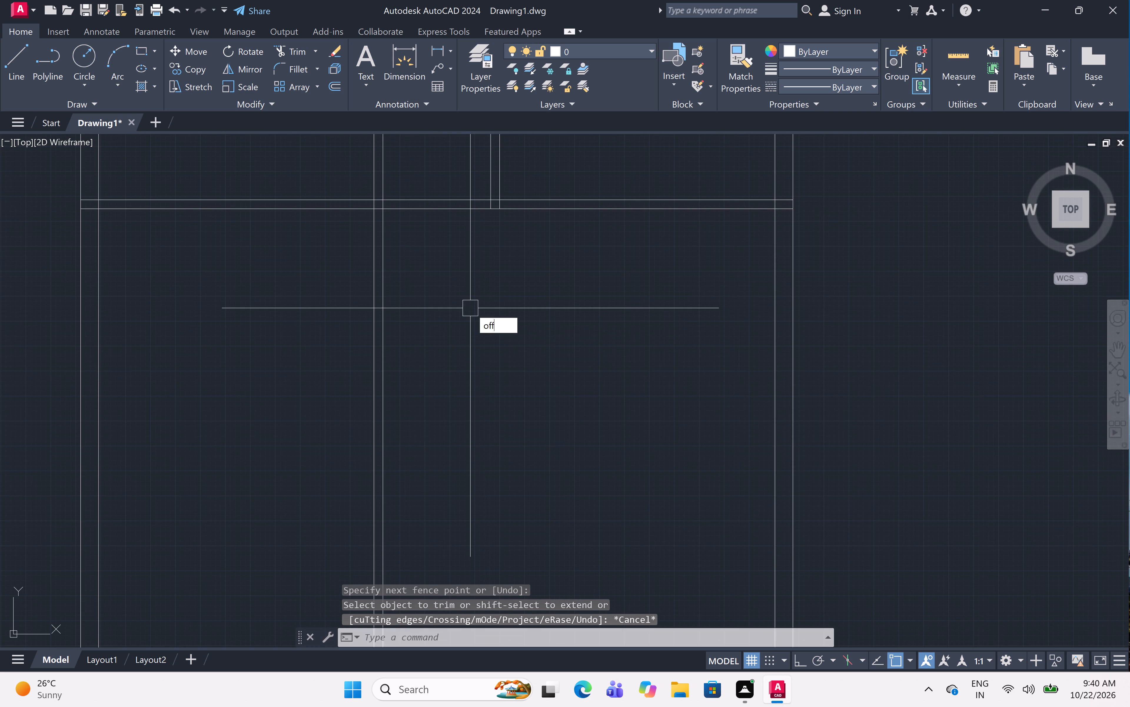
key(8)
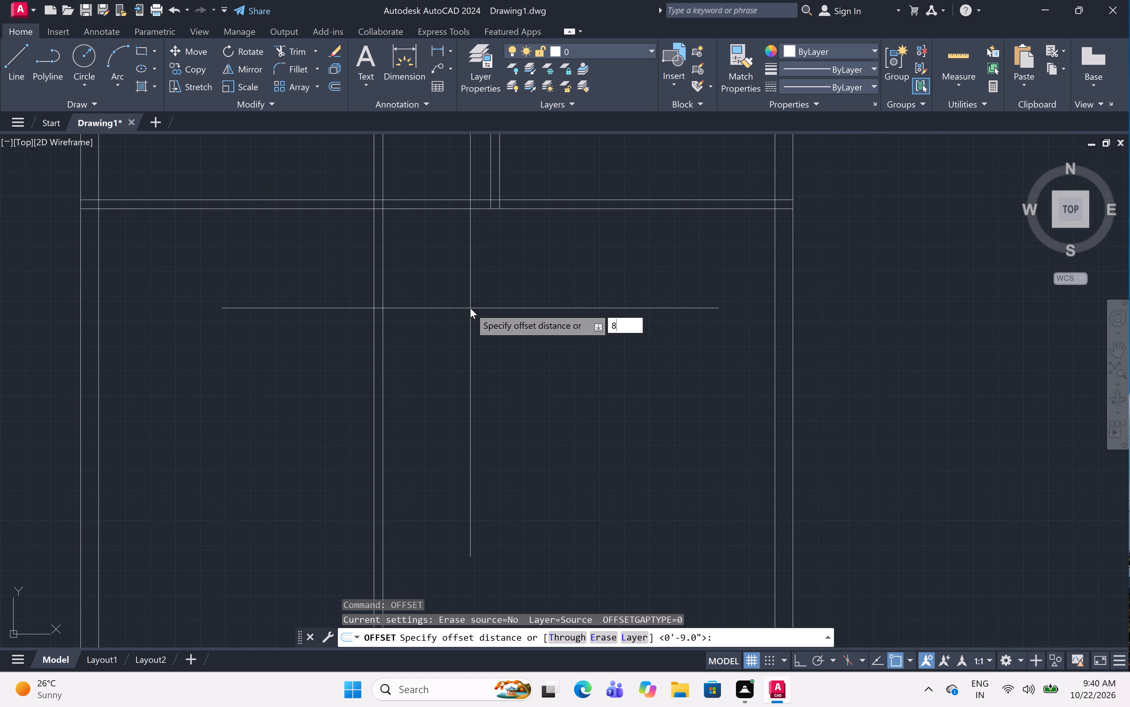
text('6")
key(space)
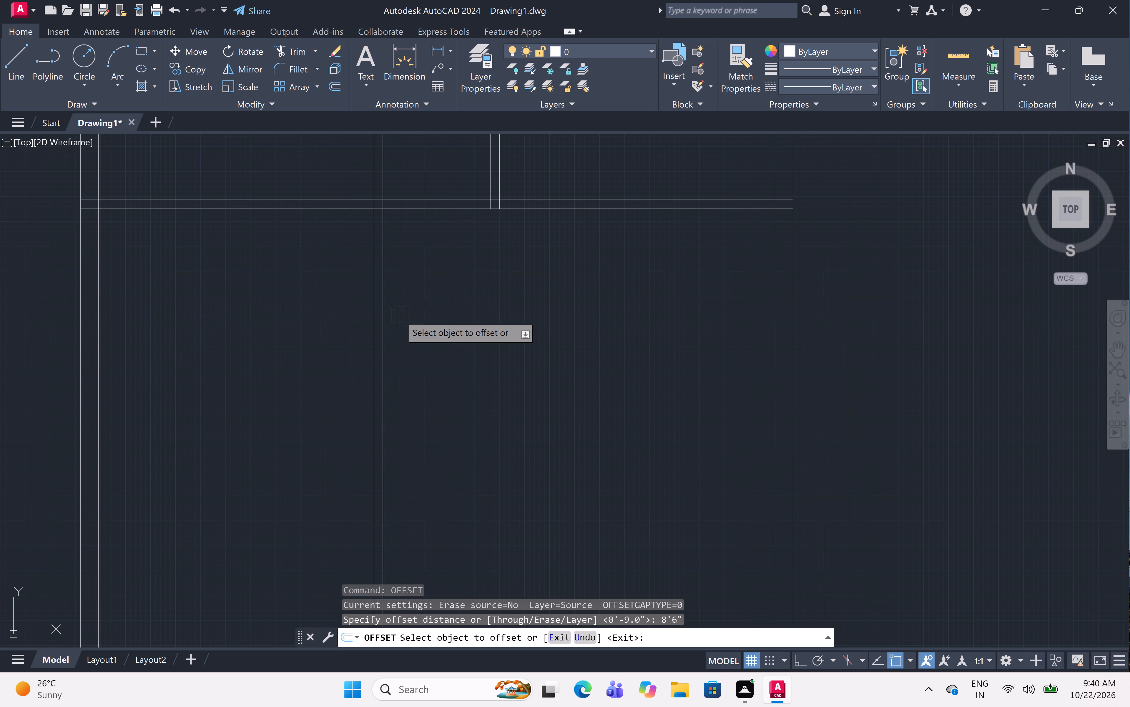
click(389, 304)
click(623, 356)
key(space)
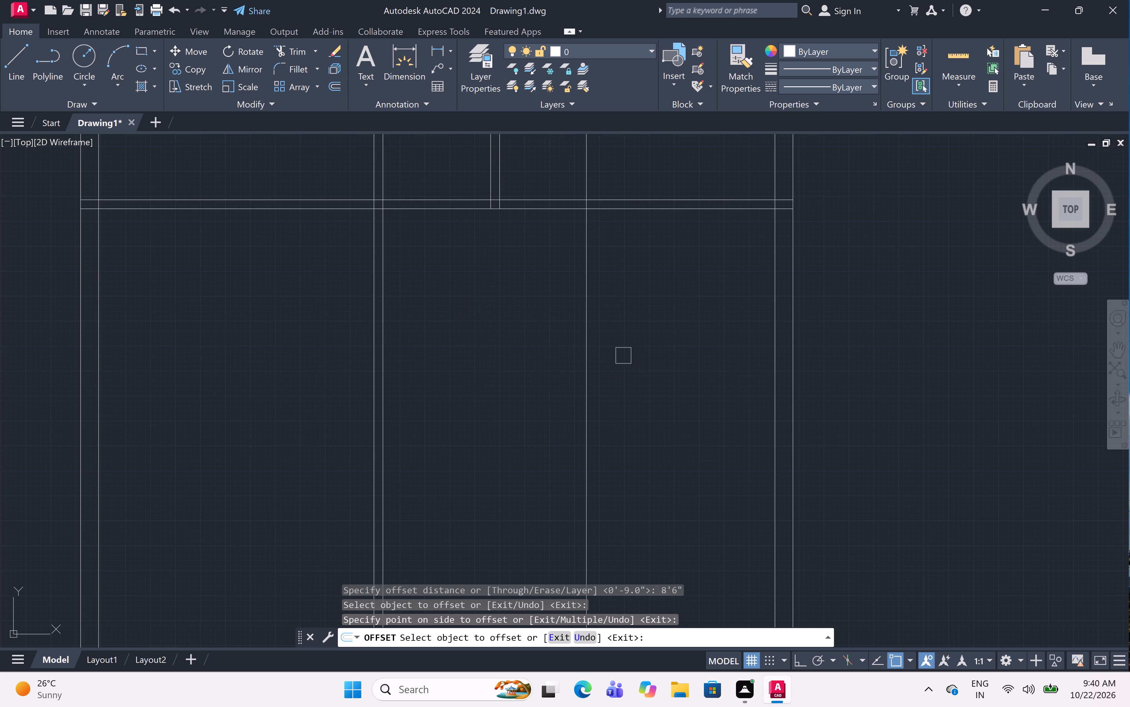
Offset the new vertical line 4.5" to the right to form the third vertical partition.
key(space)
text(4.5")
key(space)
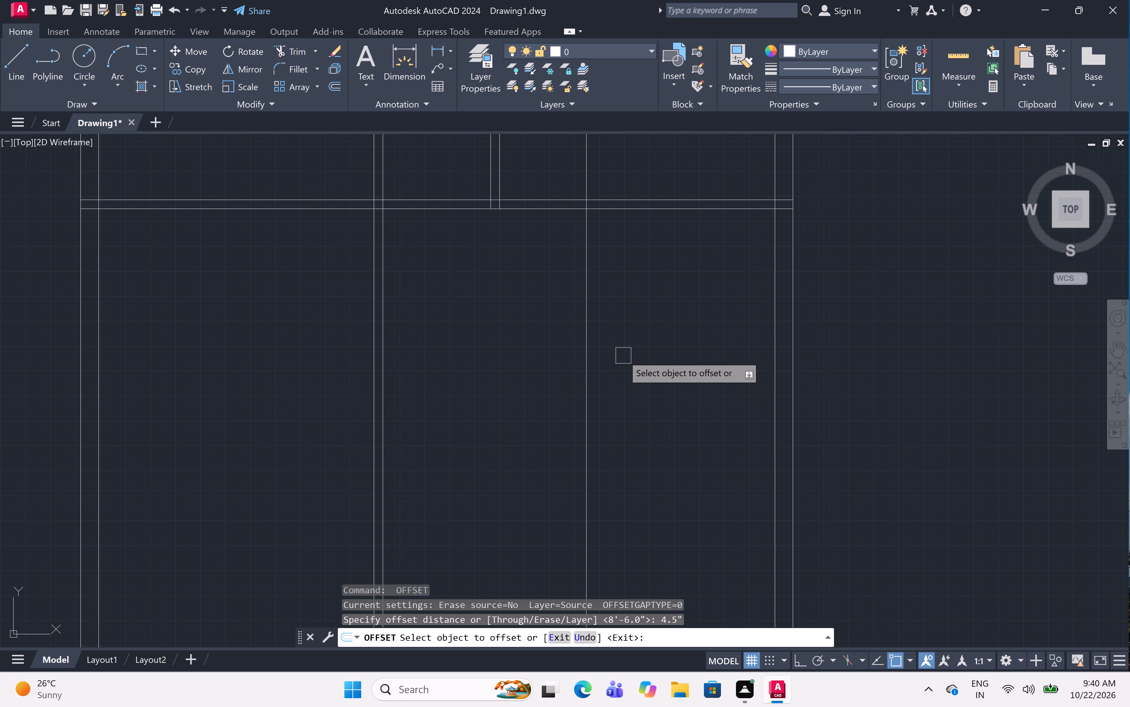
click(589, 314)
click(651, 329)
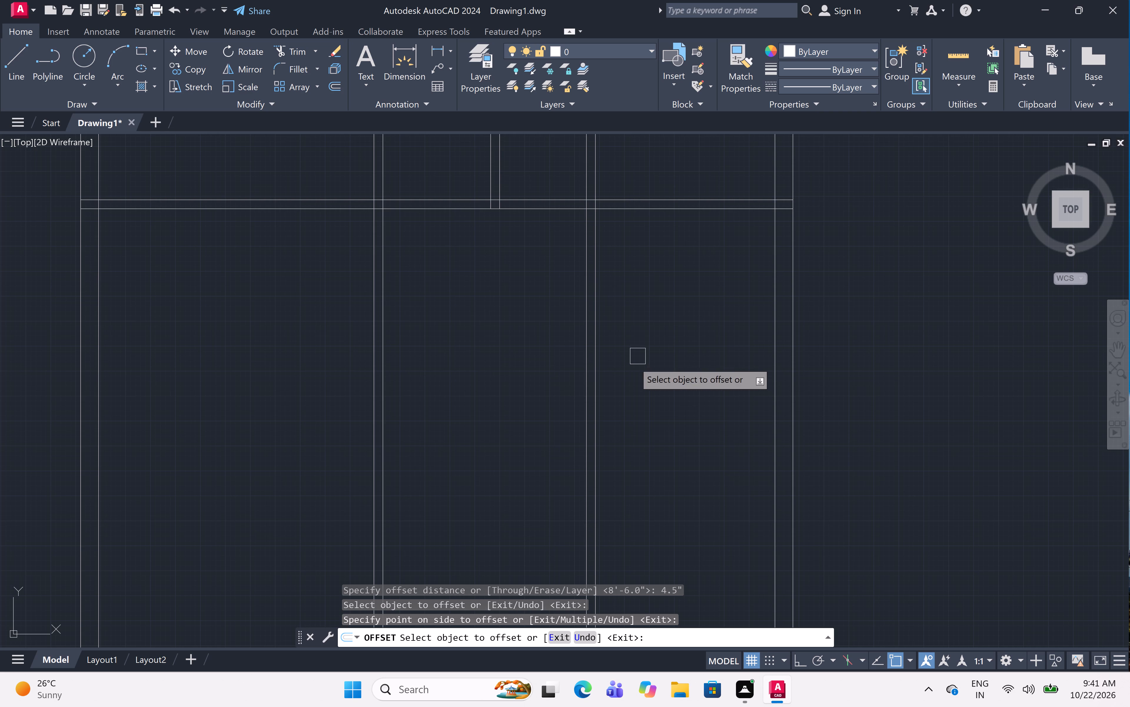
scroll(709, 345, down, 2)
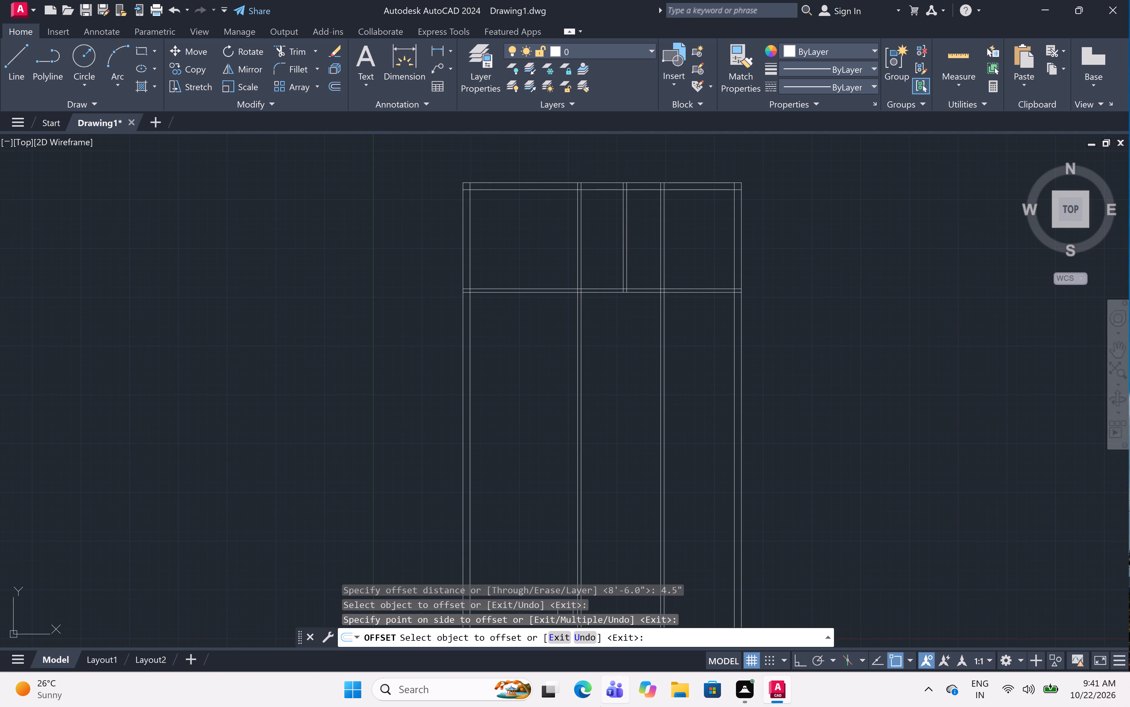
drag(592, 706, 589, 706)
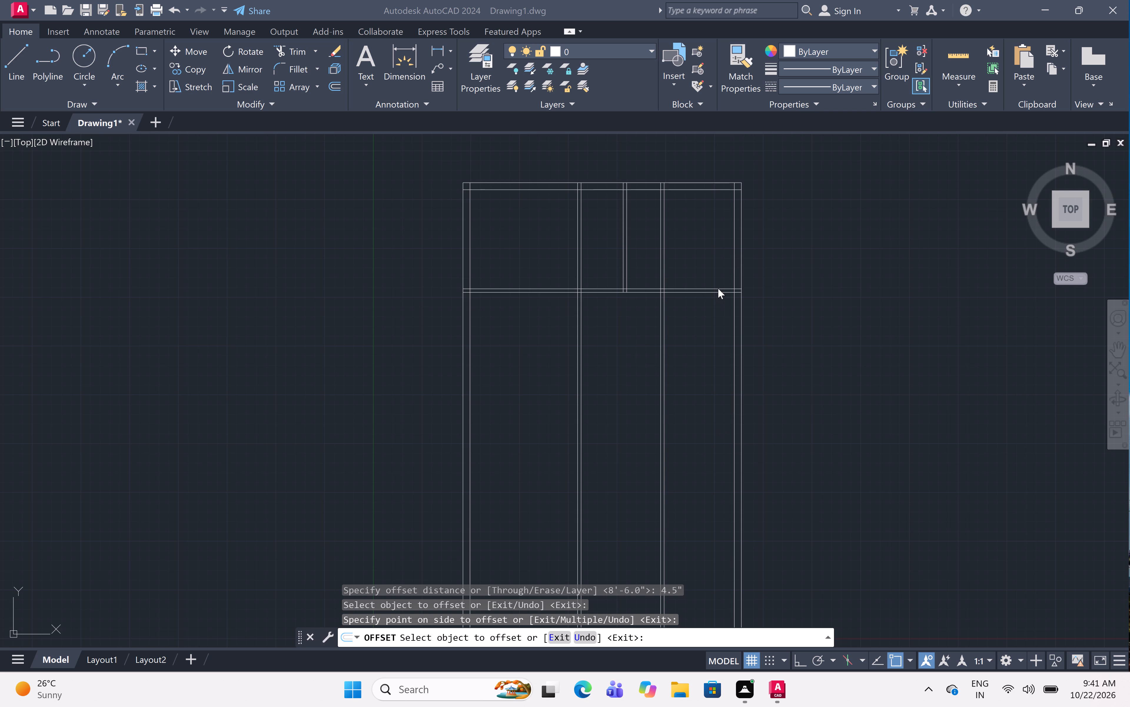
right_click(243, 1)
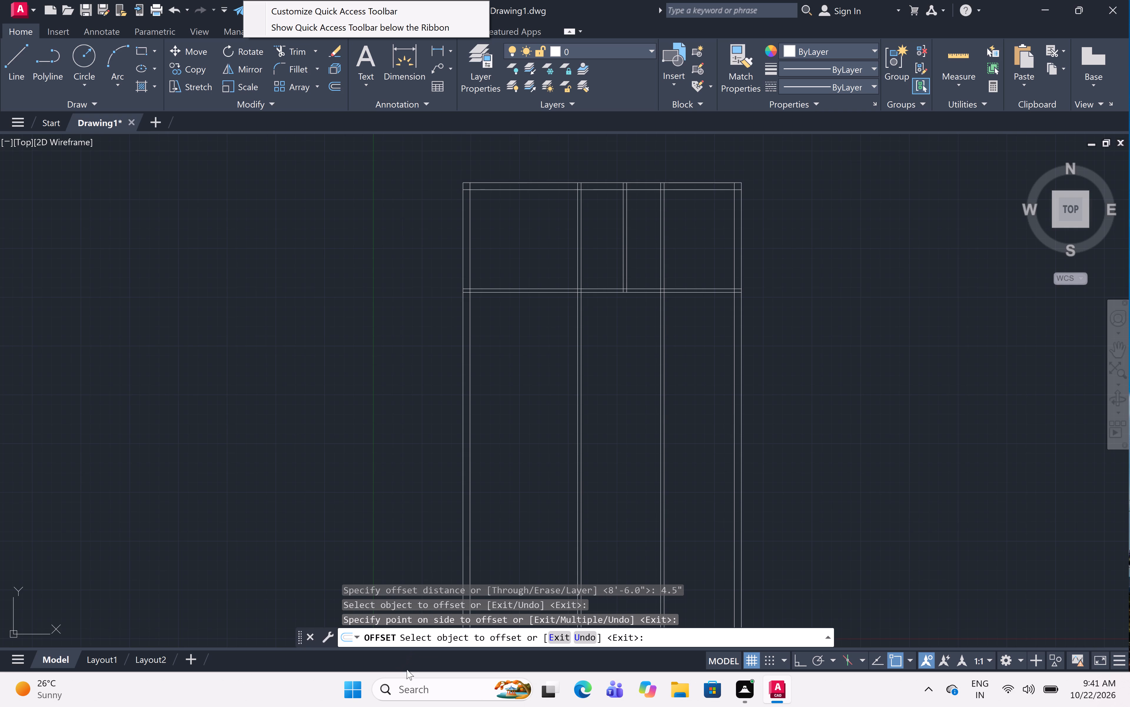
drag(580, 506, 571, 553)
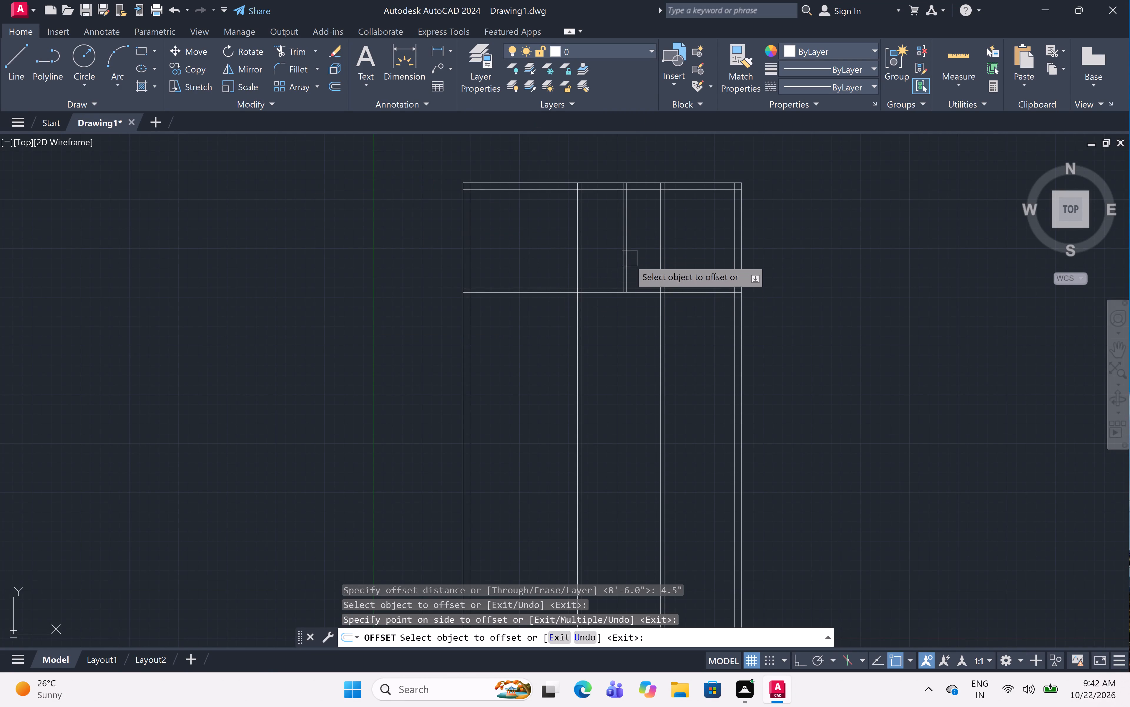
Trim the third vertical partition's lines above the horizontal partition, including the short pieces inside the top outer wall.
scroll(645, 267, up, 1)
middle_drag(656, 261, 632, 285)
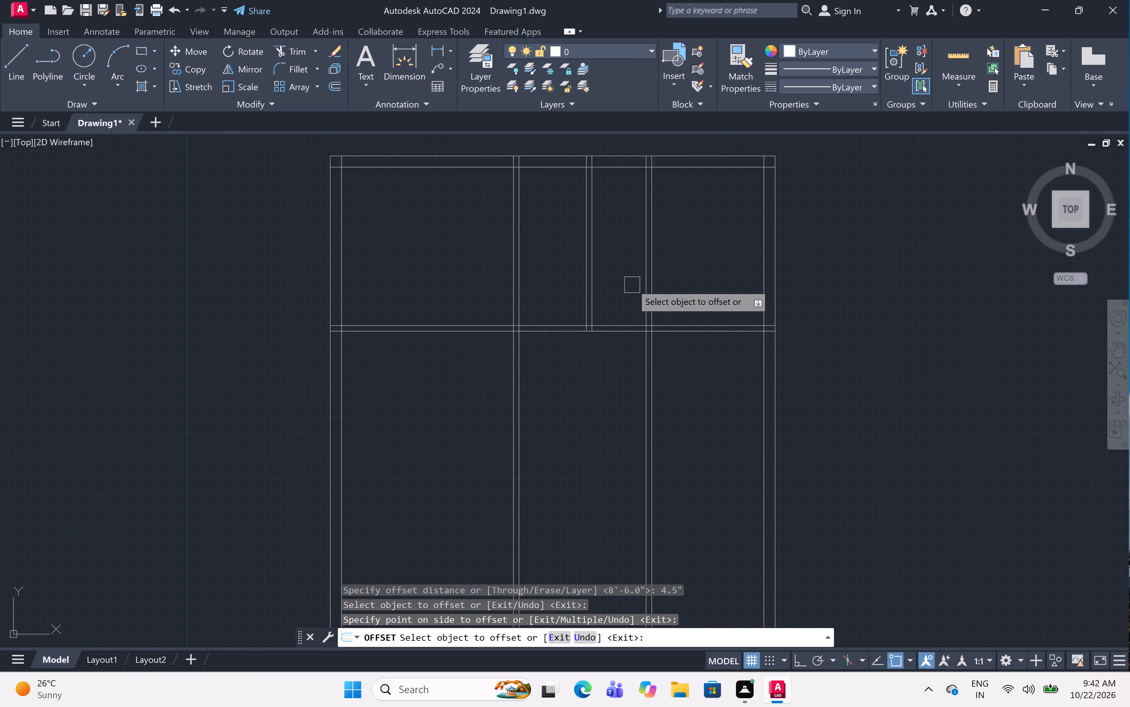
key(Escape)
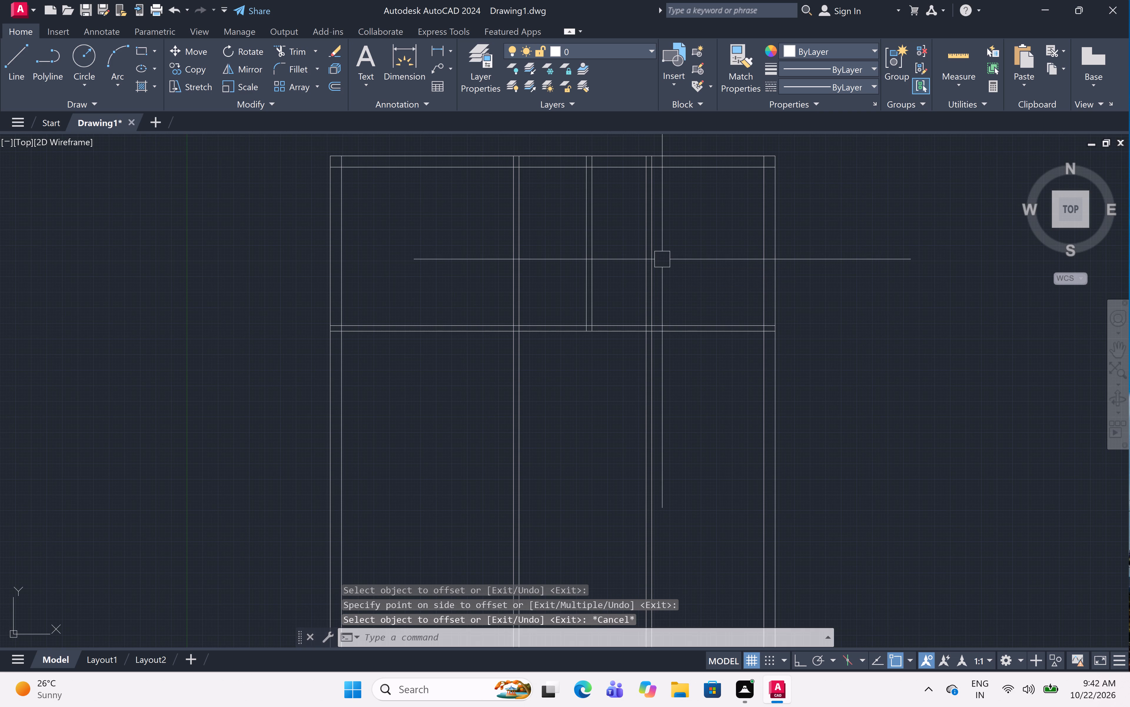
text(tr)
key(space)
click(672, 253)
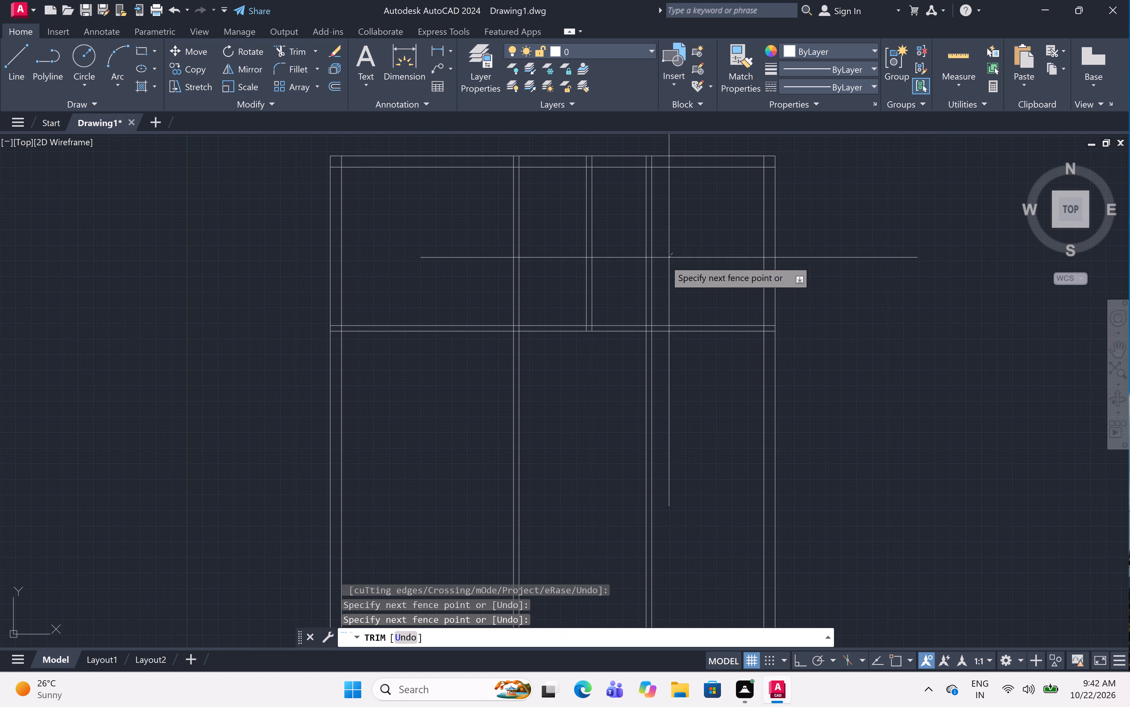
click(640, 285)
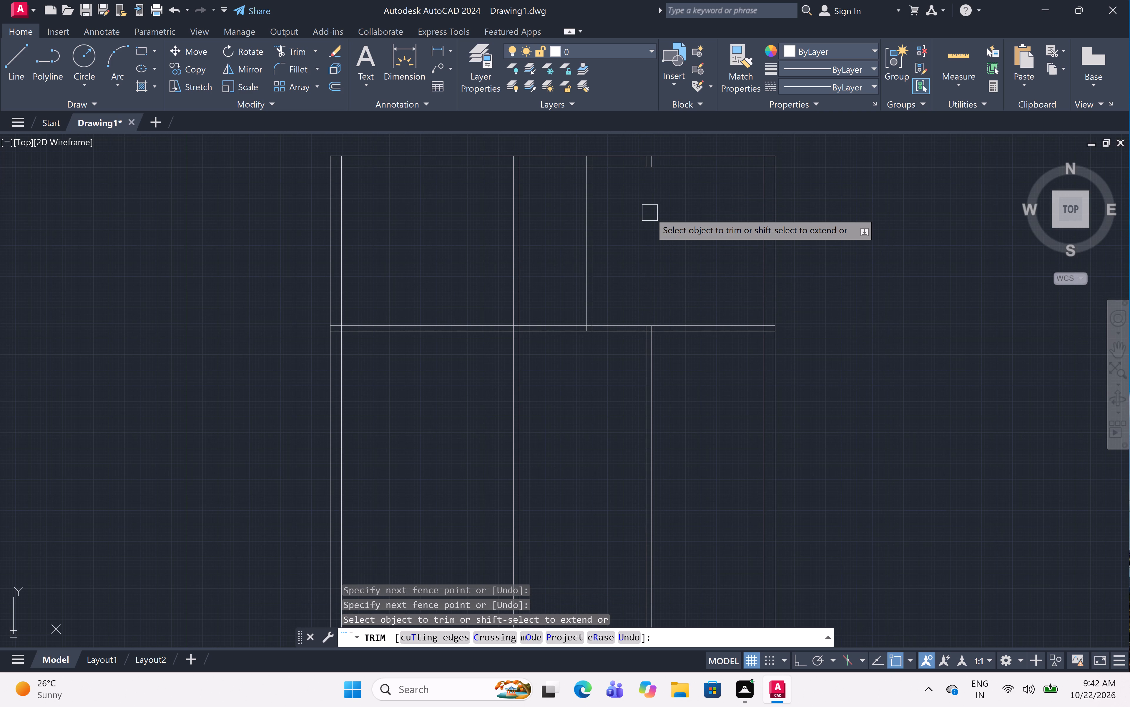
scroll(651, 149, up, 5)
click(669, 217)
click(610, 217)
scroll(611, 217, down, 7)
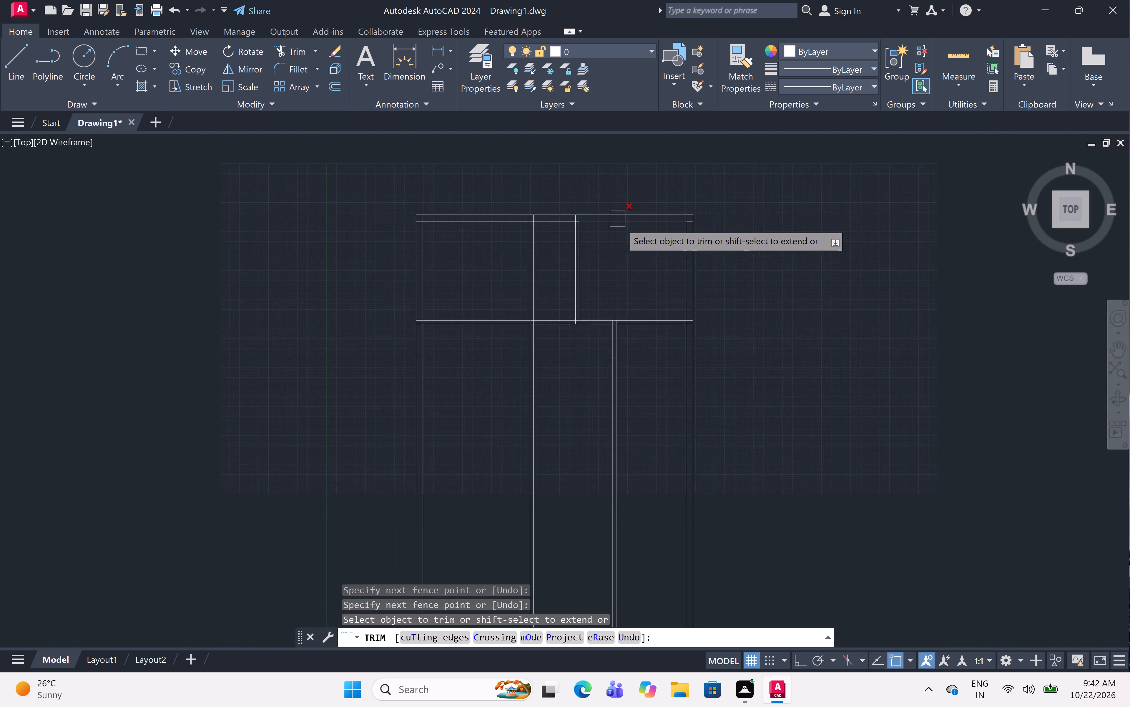
scroll(627, 248, down, 2)
scroll(621, 285, up, 5)
key(Escape)
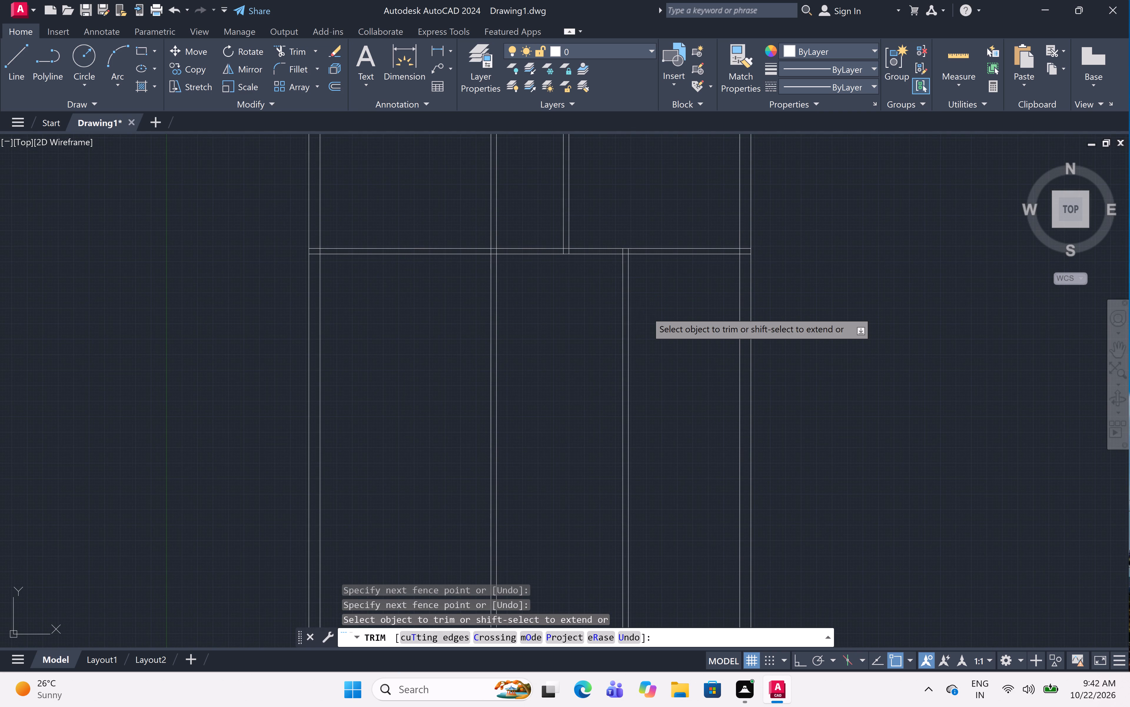
Offset the lower line of the horizontal partition 6'6" downward.
text(off 6'6")
key(space)
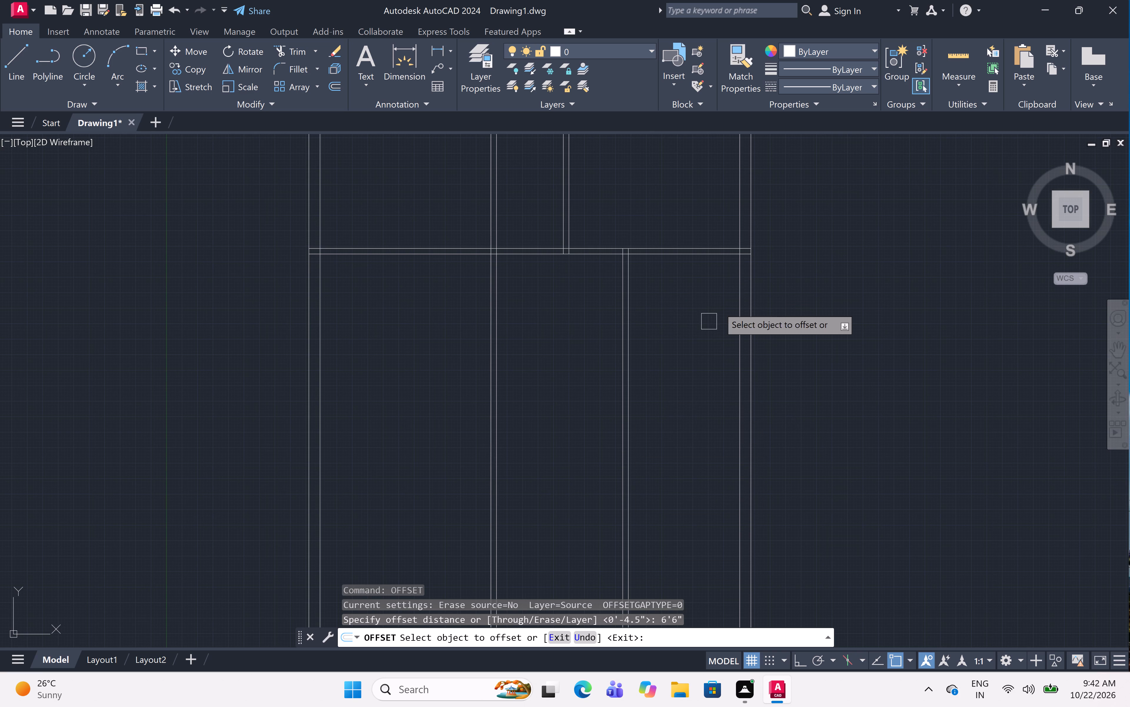
scroll(682, 197, up, 3)
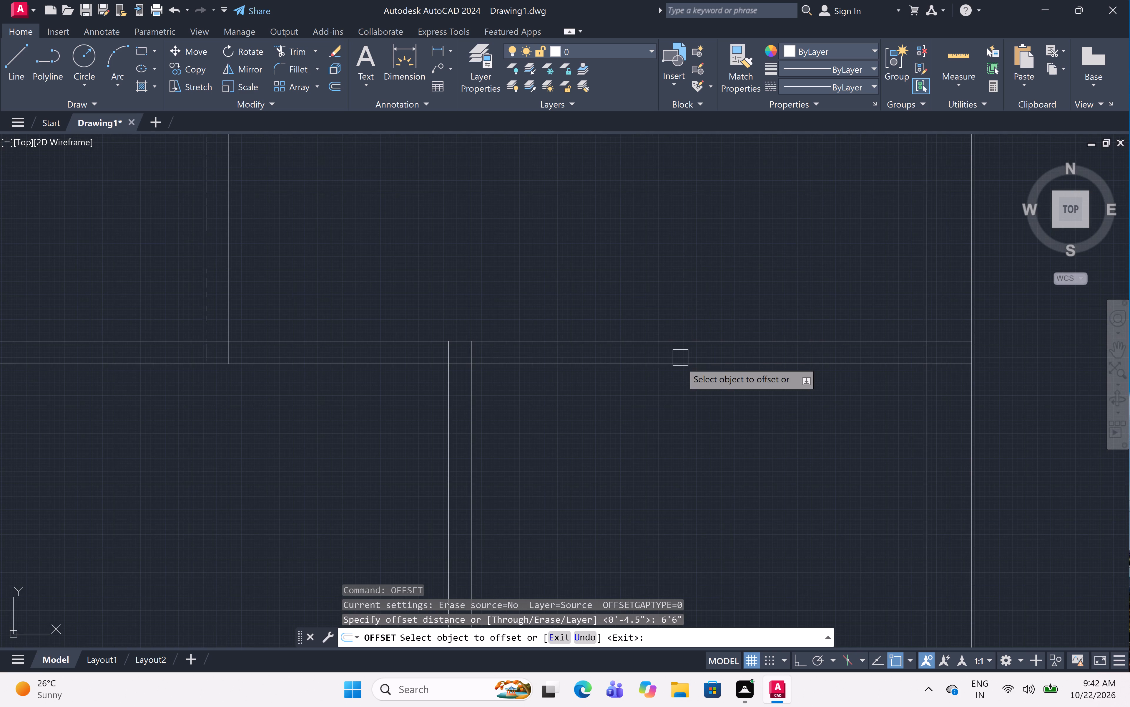
click(680, 366)
scroll(667, 416, down, 6)
click(671, 441)
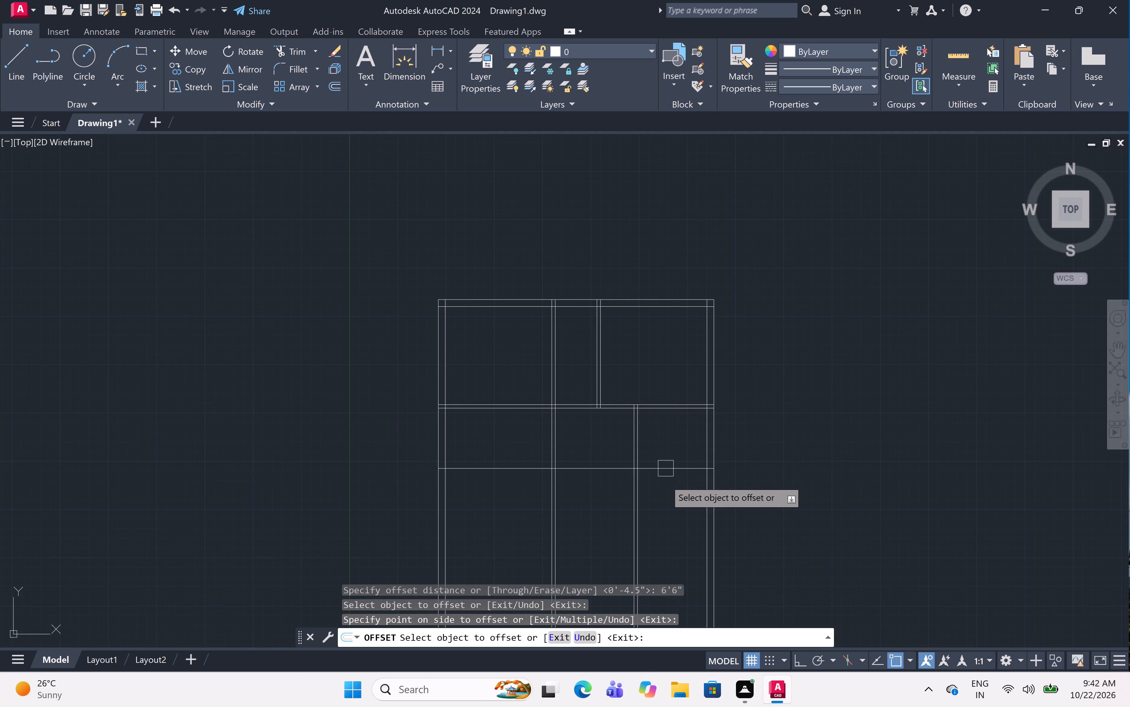
scroll(665, 480, up, 2)
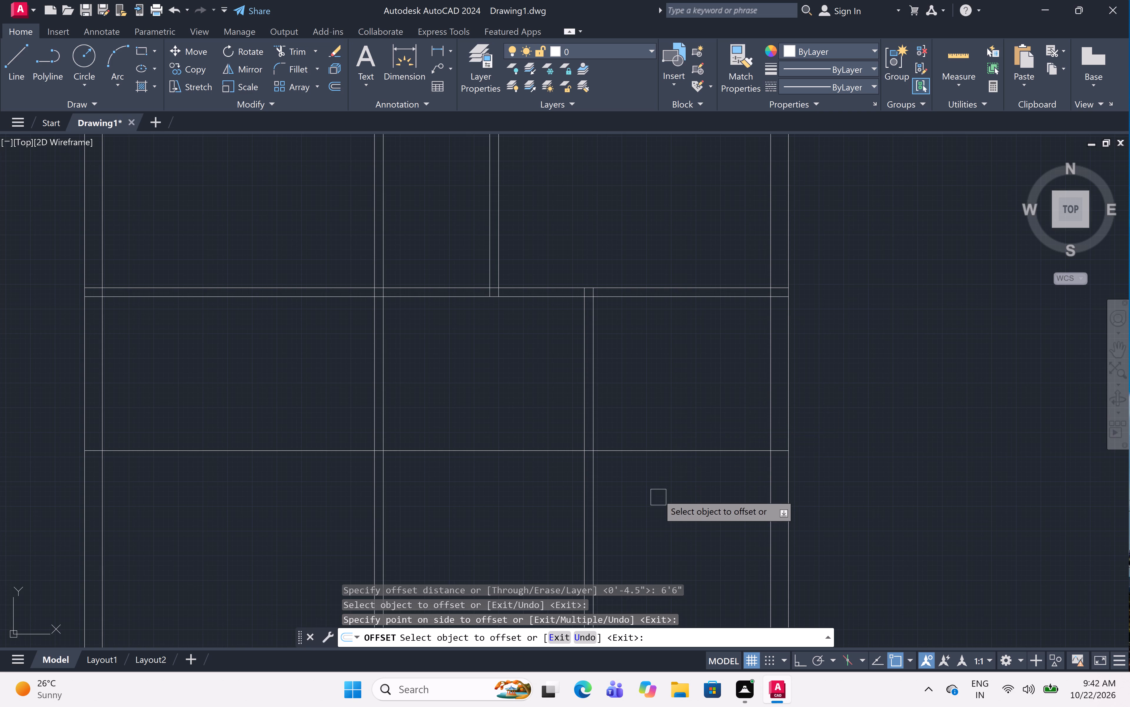
key(space)
Offset the new horizontal line 4.5" downward to form the second horizontal partition.
key(space)
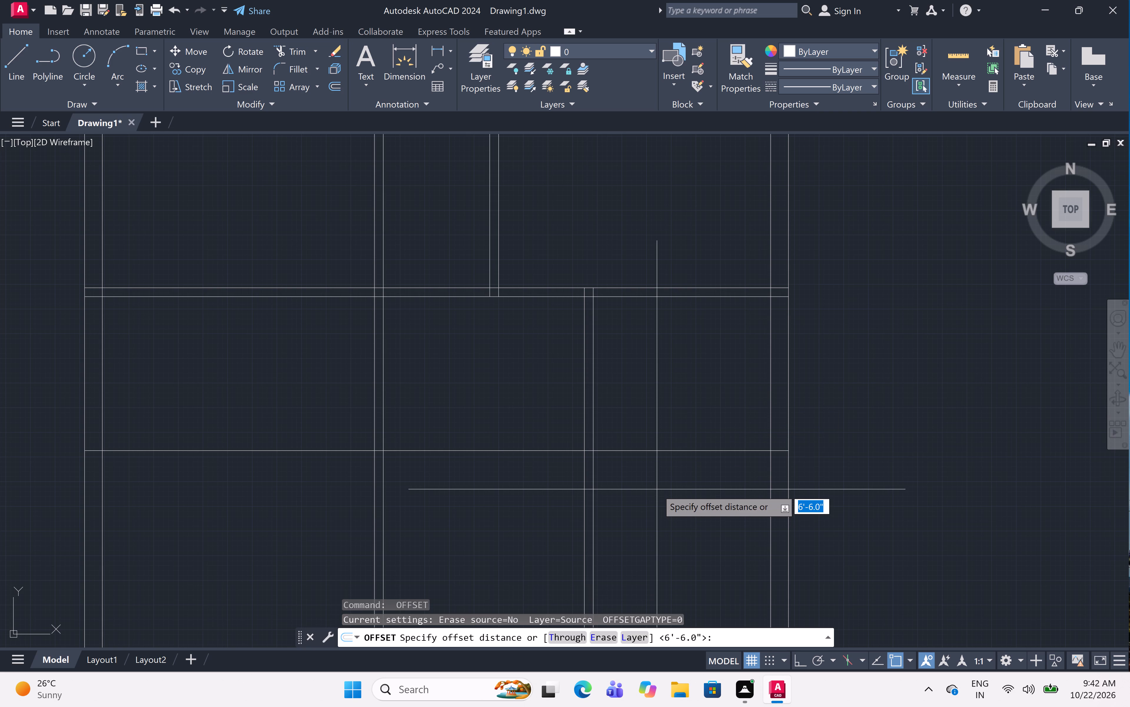
key(4)
key(period)
key(5)
key(shift+quotedbl)
key(space)
click(678, 454)
click(678, 472)
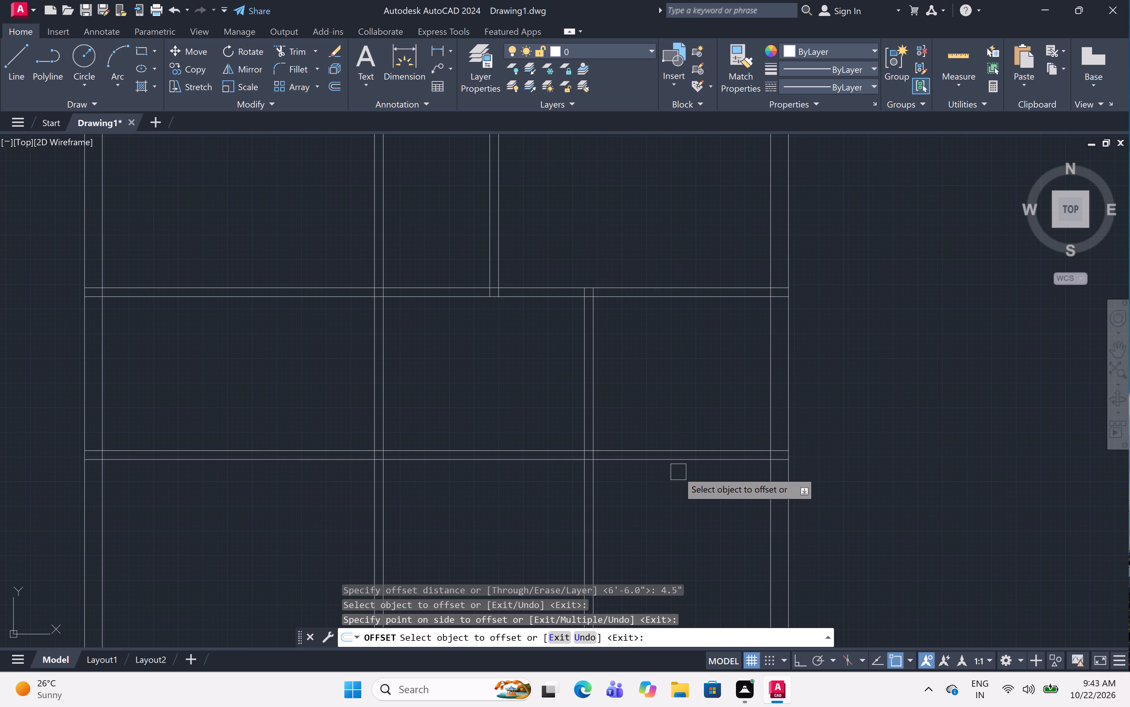
Trim both lines of the second horizontal partition between the first and third vertical partitions.
key(Escape)
key(t)
text(r)
key(space)
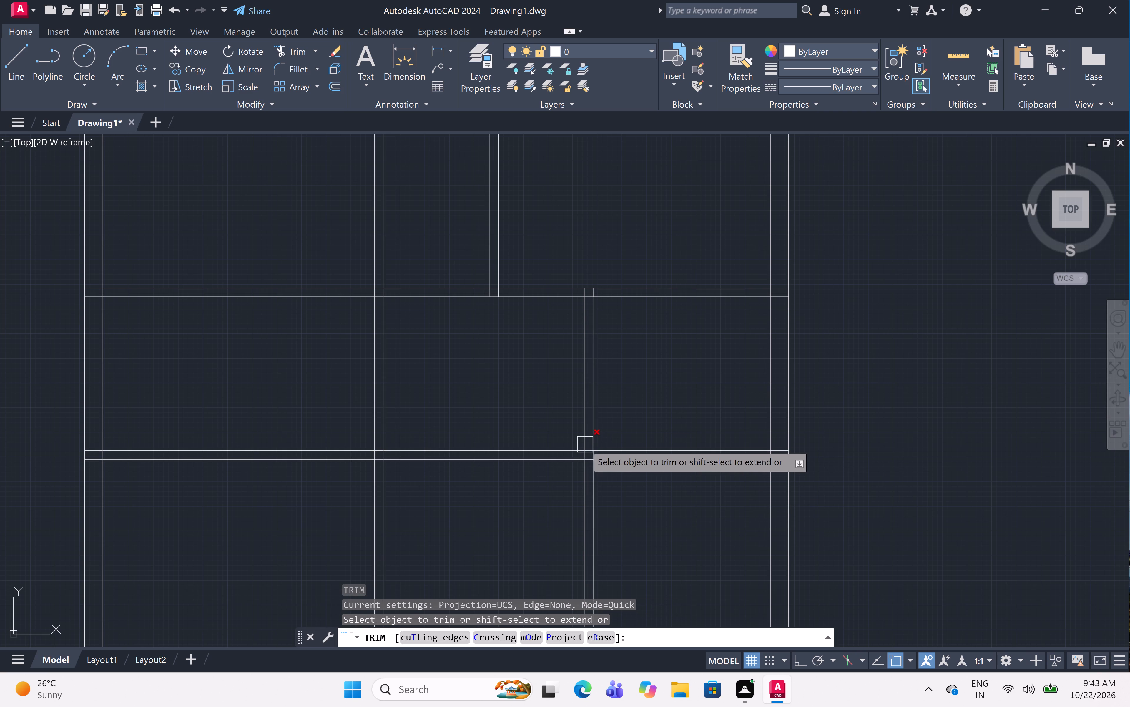
click(544, 432)
click(528, 479)
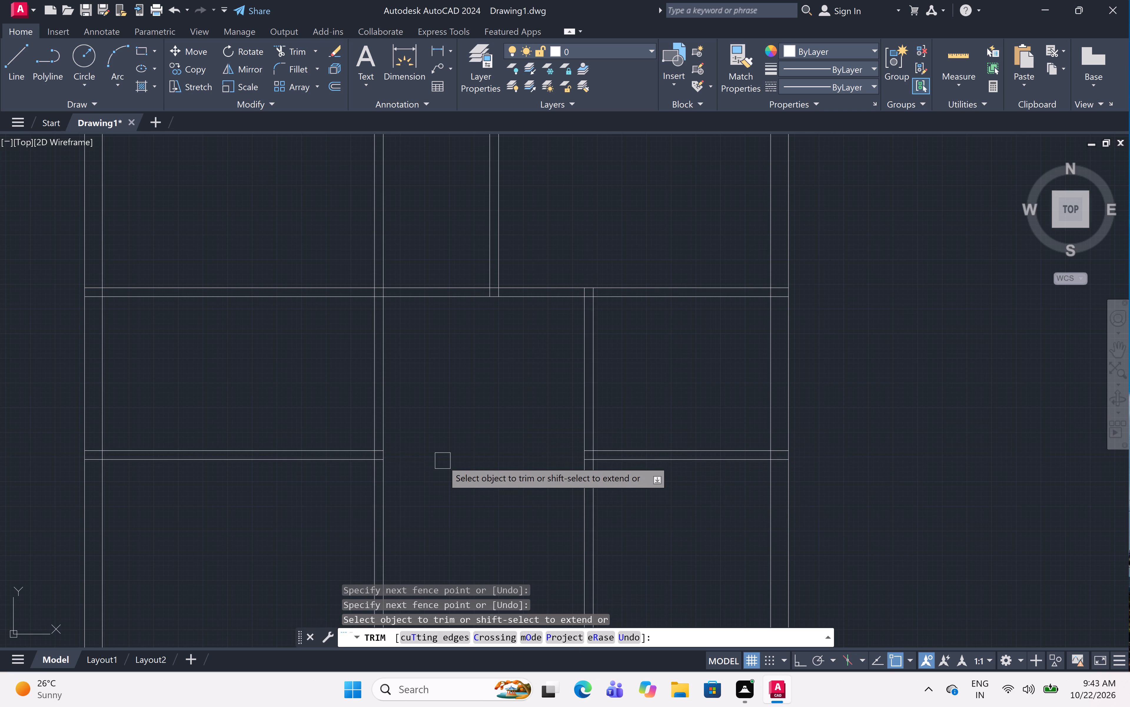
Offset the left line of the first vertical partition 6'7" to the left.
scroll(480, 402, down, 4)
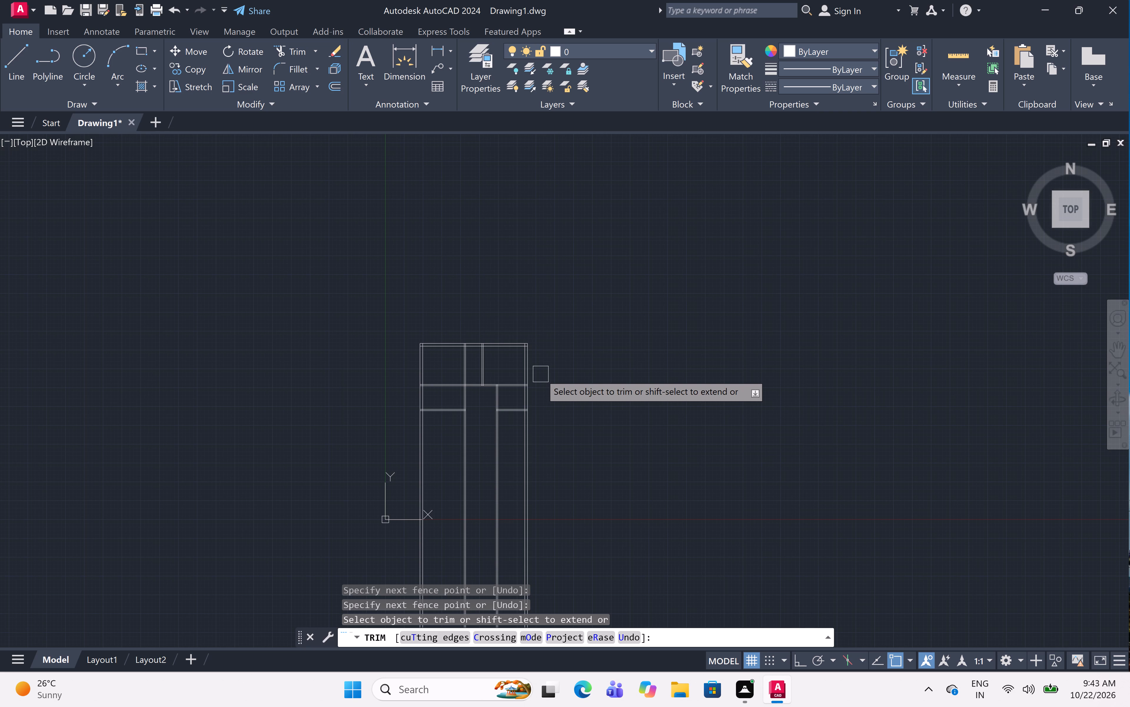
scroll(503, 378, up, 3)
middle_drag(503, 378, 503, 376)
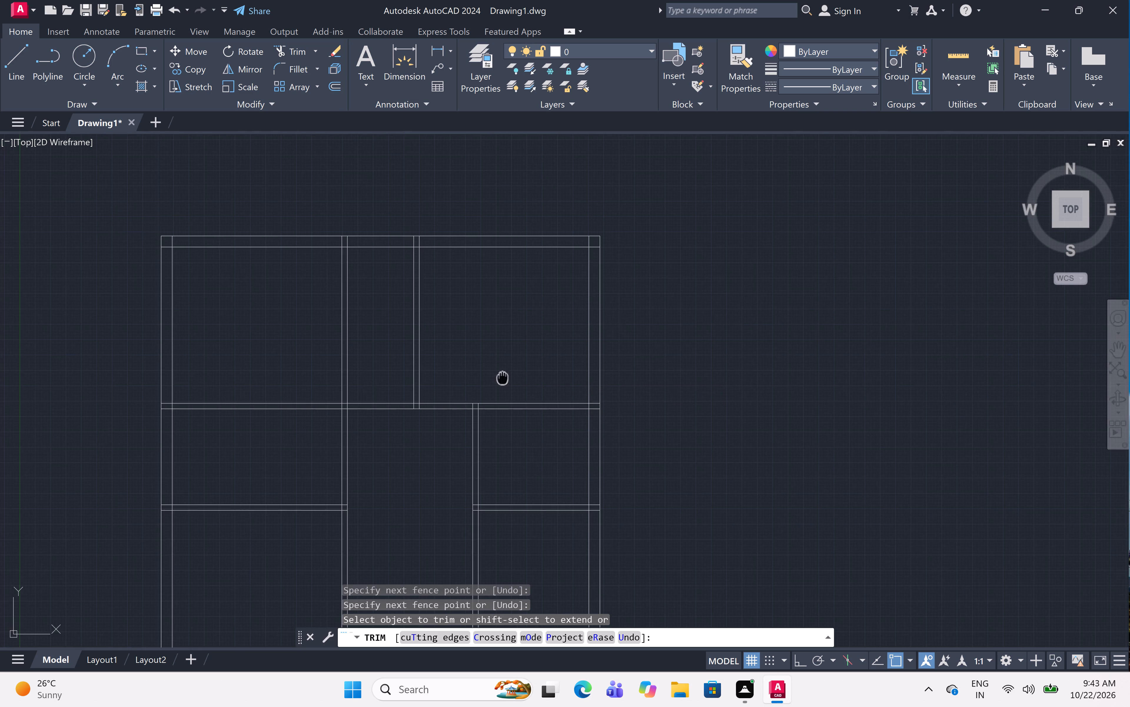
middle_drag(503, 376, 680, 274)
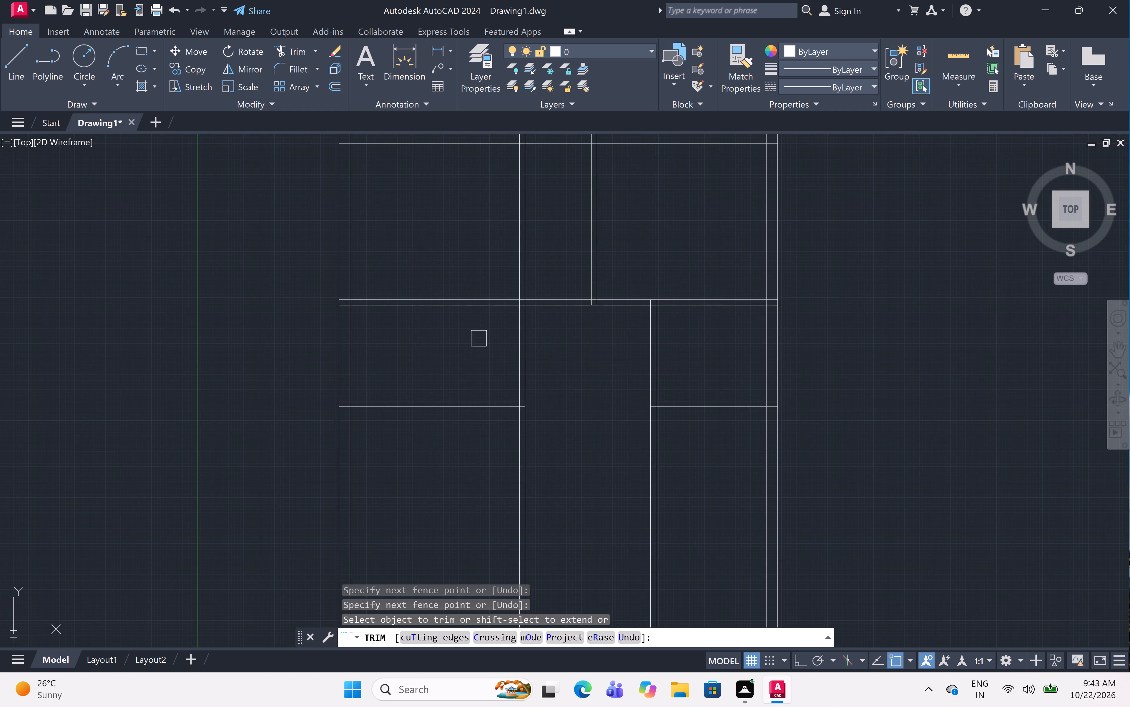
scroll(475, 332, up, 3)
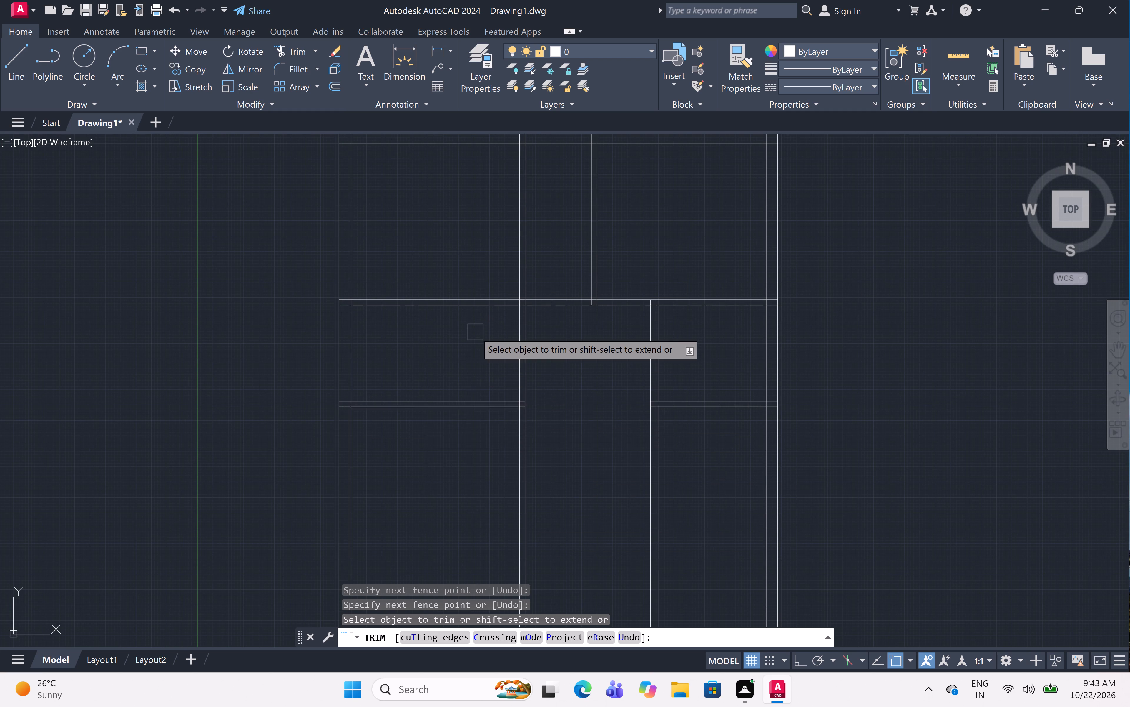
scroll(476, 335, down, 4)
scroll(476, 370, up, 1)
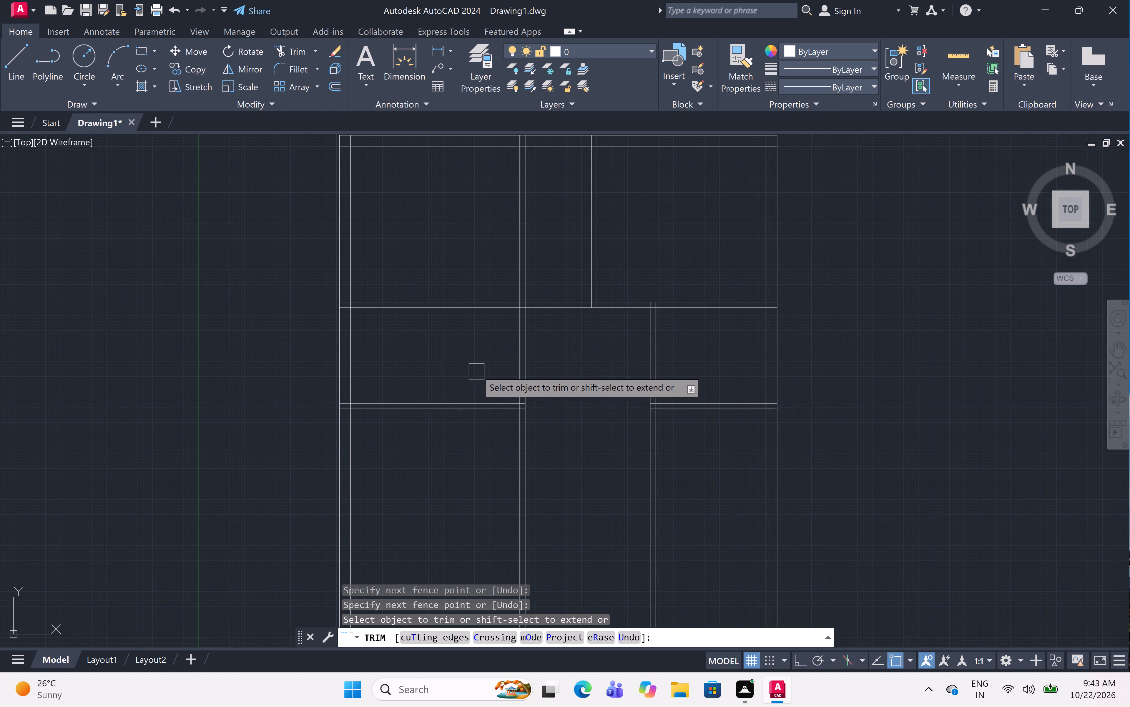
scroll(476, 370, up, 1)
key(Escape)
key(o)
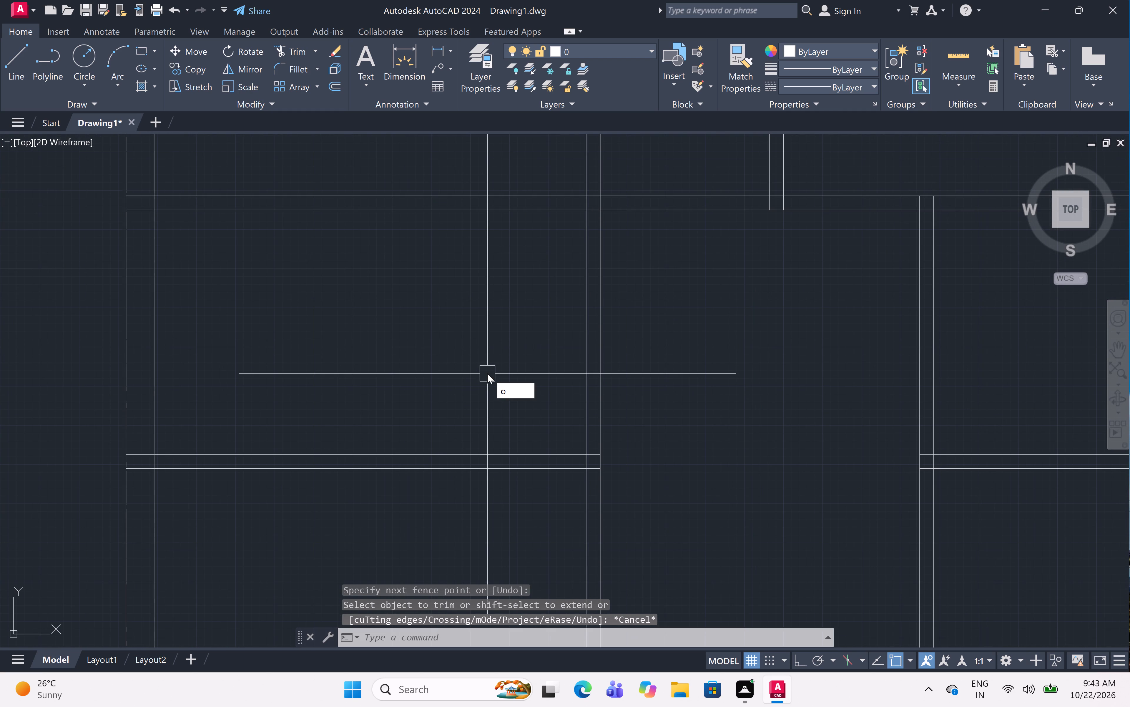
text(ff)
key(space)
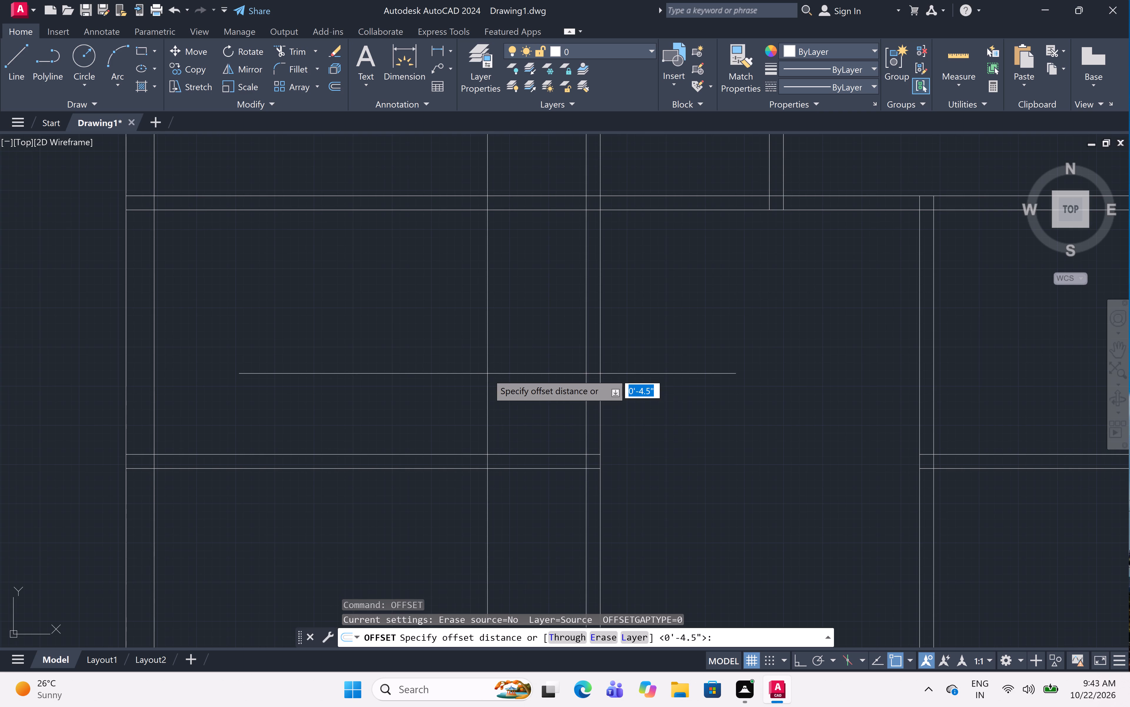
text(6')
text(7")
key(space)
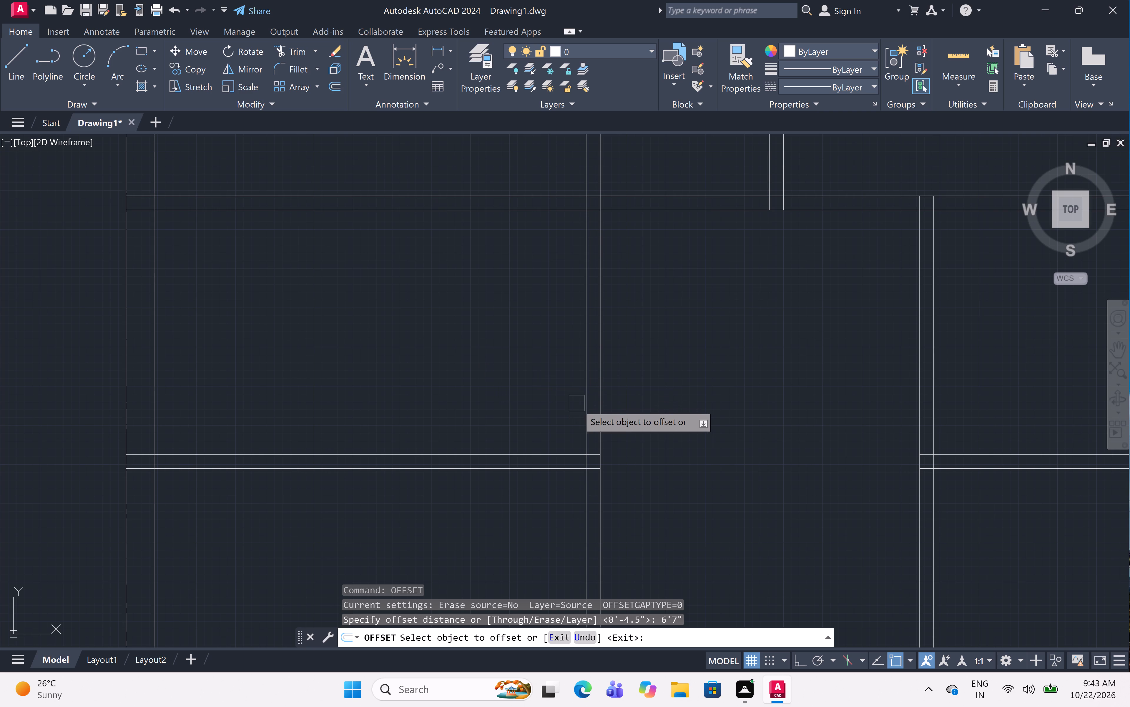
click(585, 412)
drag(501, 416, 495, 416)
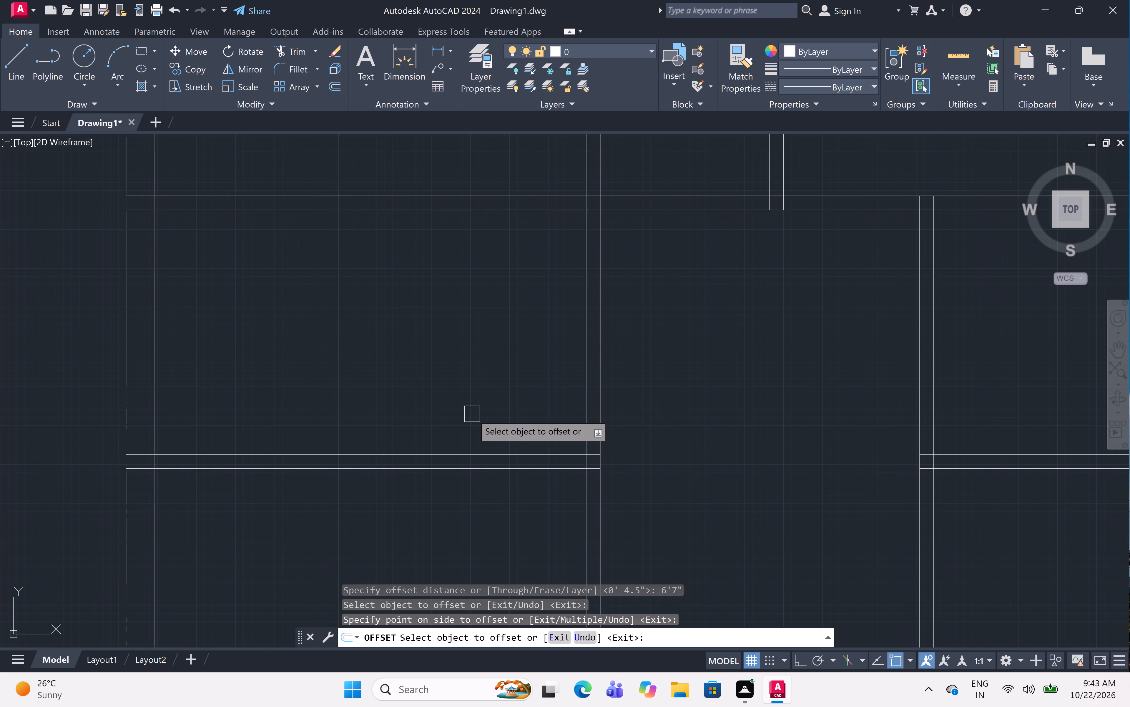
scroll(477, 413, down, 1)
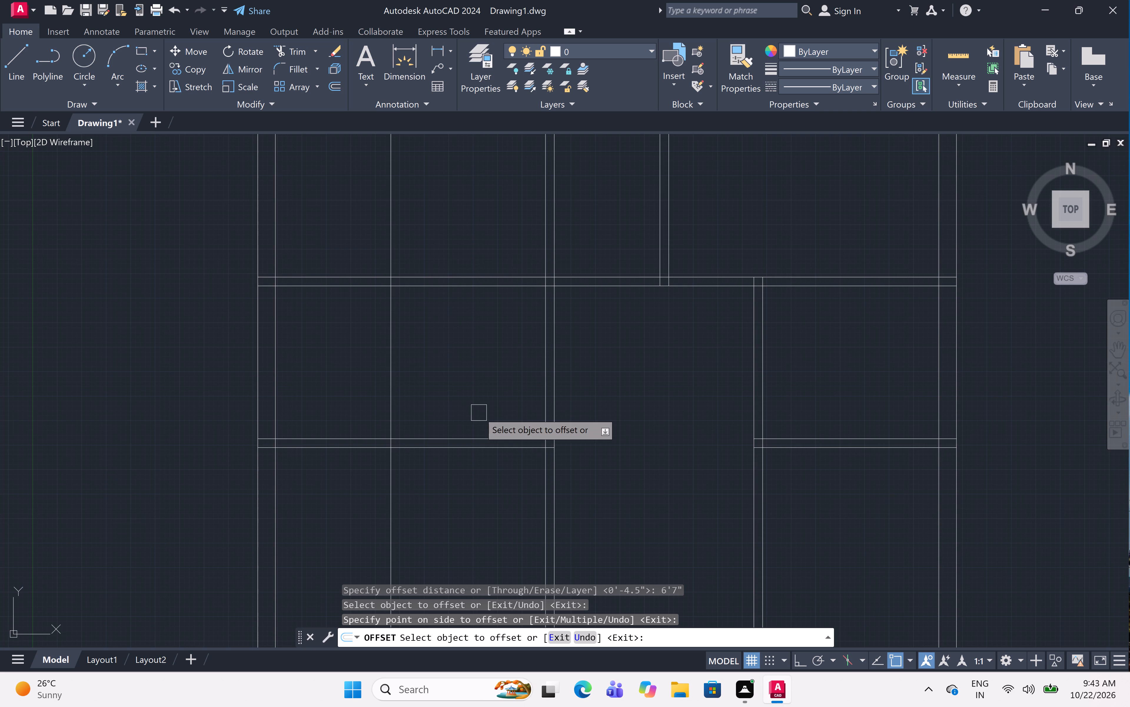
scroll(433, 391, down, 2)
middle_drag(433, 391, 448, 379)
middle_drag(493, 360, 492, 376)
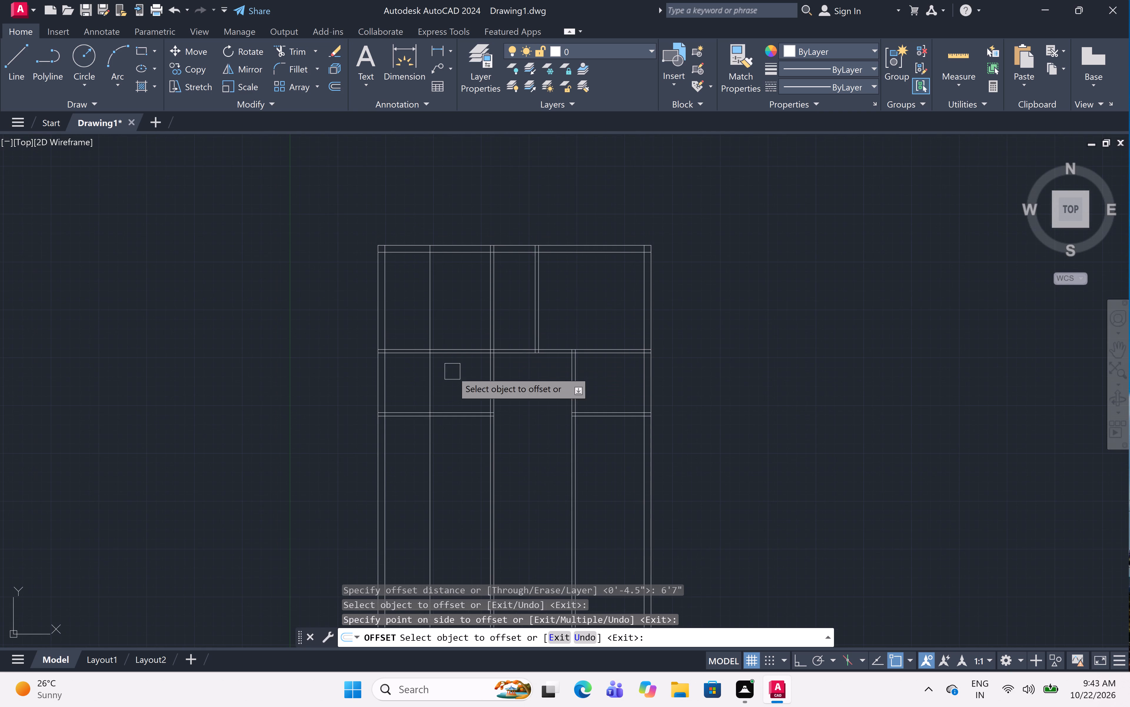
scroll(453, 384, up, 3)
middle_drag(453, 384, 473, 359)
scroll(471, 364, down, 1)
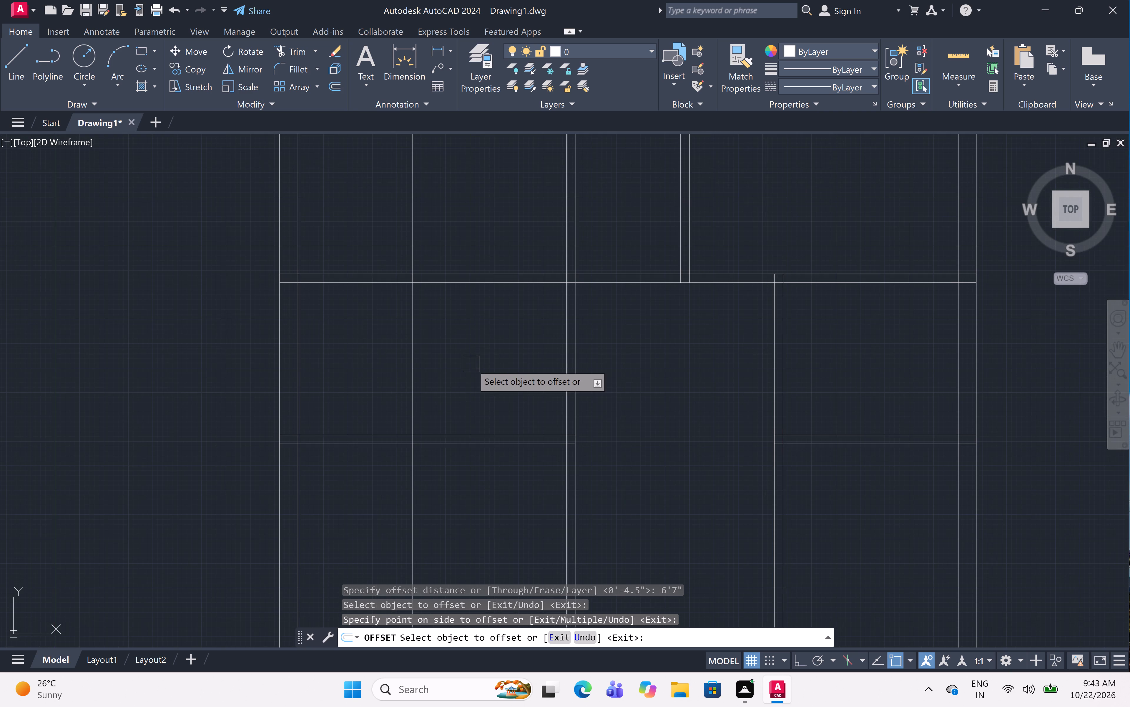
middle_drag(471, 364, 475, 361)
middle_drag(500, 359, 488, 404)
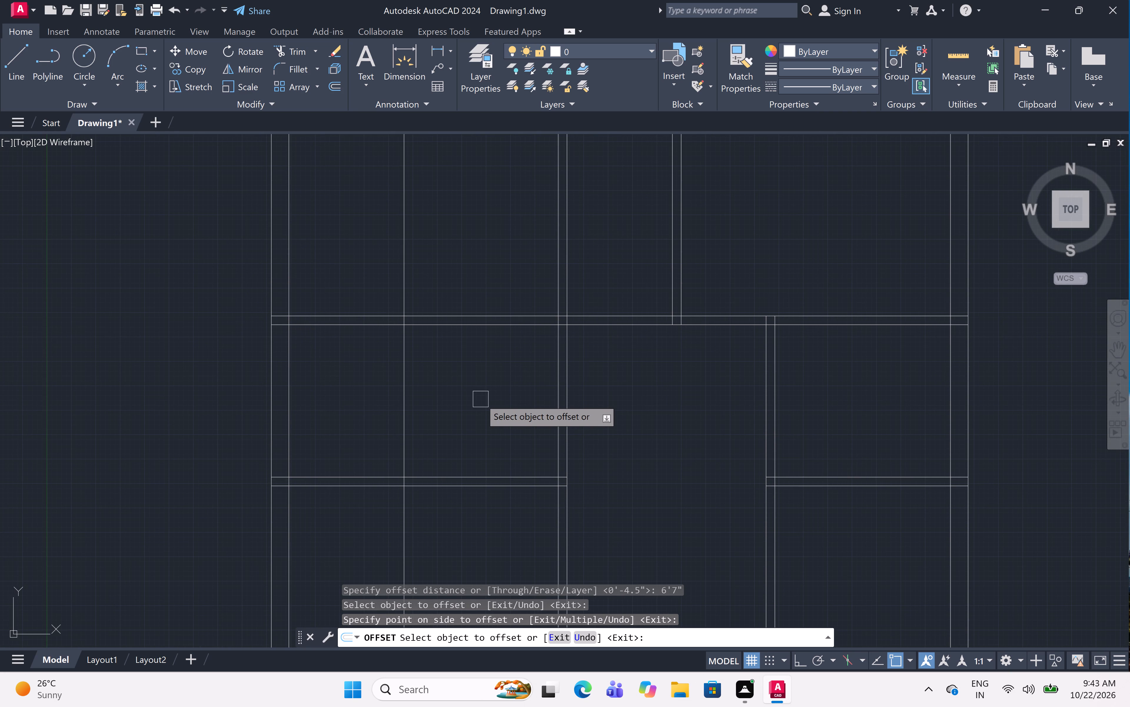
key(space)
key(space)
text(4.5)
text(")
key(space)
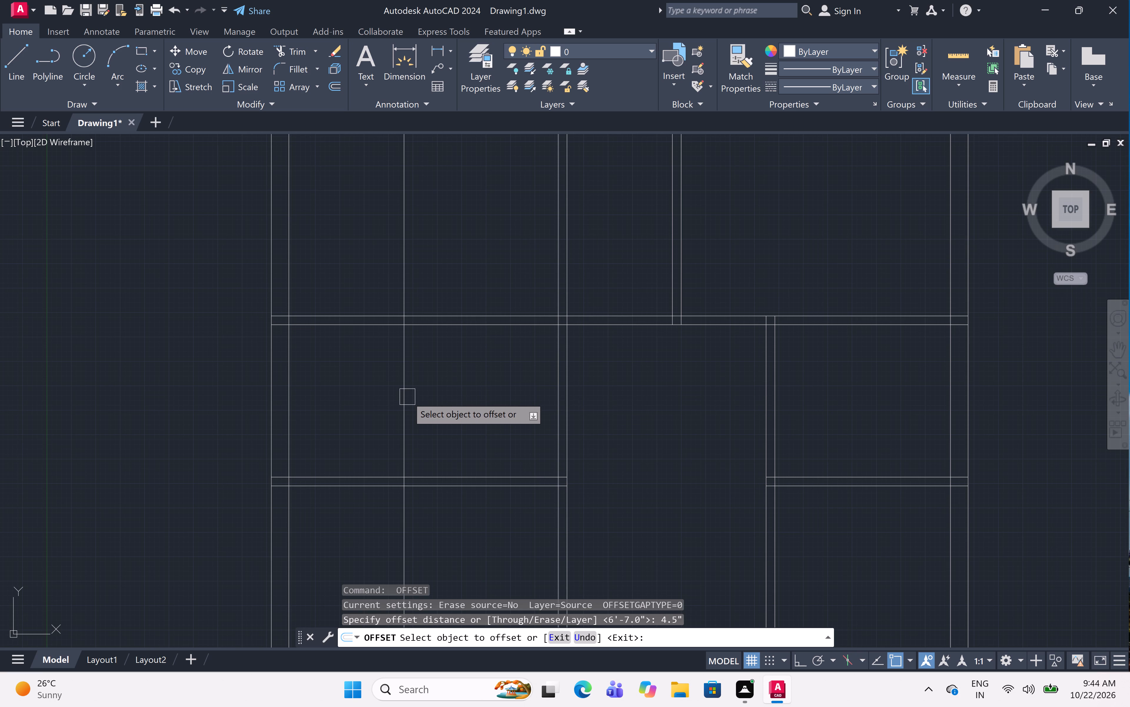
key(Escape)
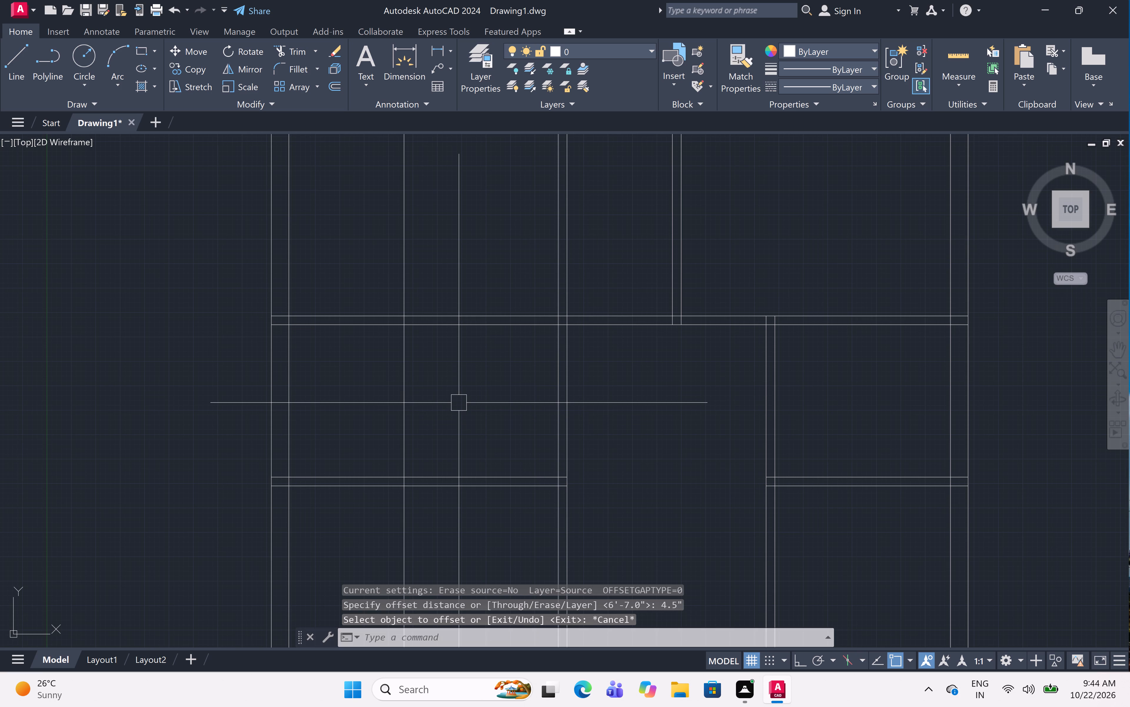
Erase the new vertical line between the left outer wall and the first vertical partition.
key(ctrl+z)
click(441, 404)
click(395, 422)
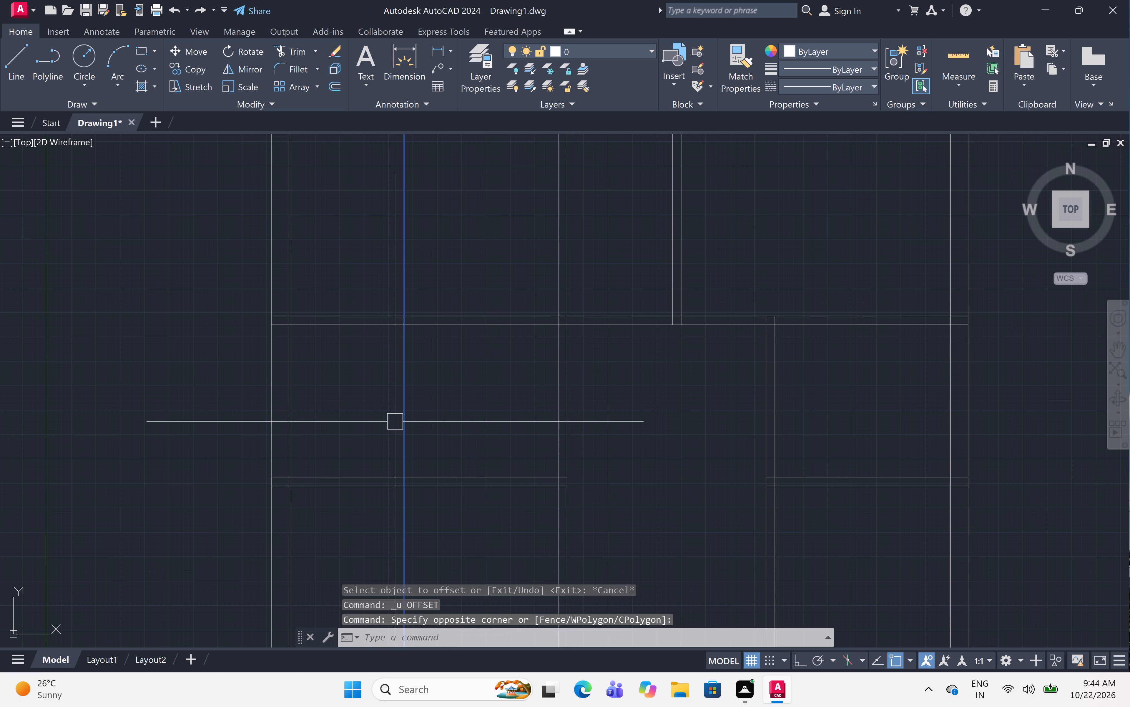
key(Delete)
Examine the floor plan's outer walls and partitions around the two horizontal partitions.
scroll(395, 422, down, 3)
middle_click(395, 422)
scroll(395, 421, up, 3)
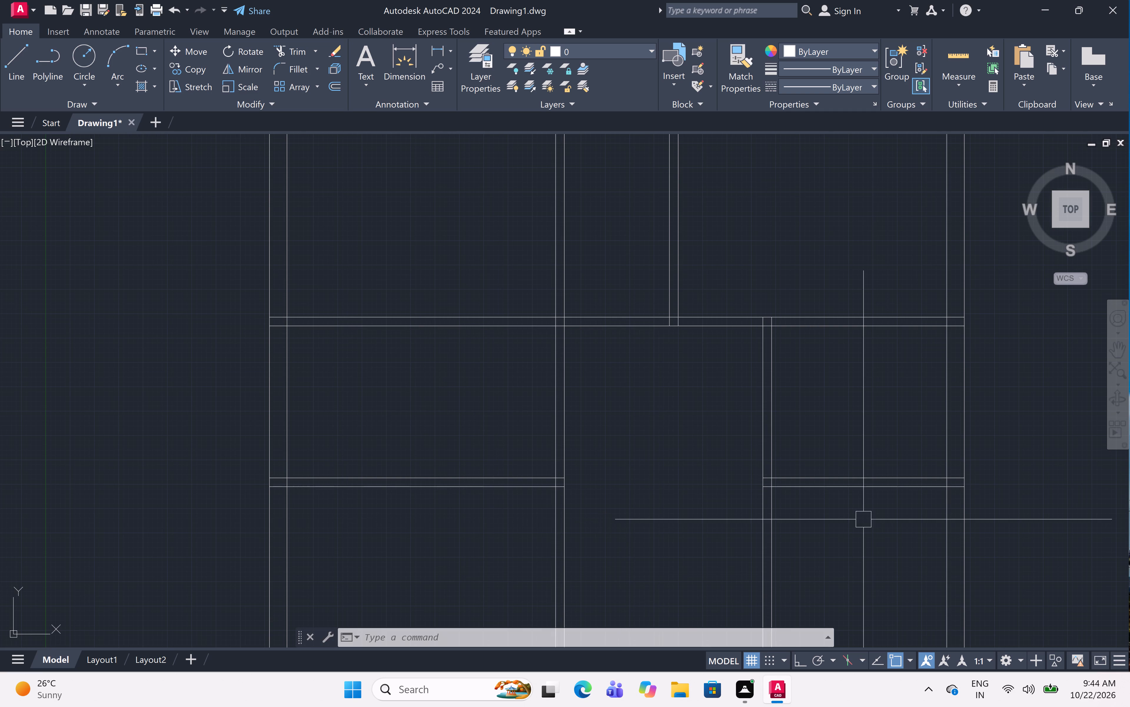
scroll(541, 344, up, 2)
scroll(537, 350, down, 3)
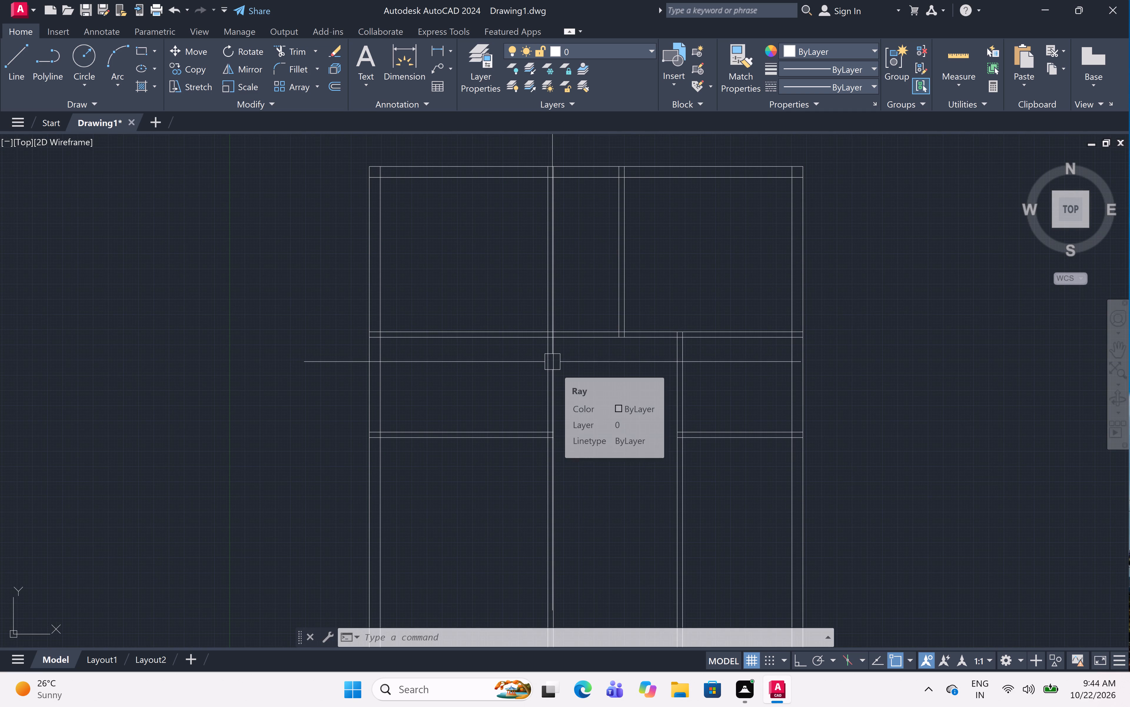
scroll(552, 362, down, 1)
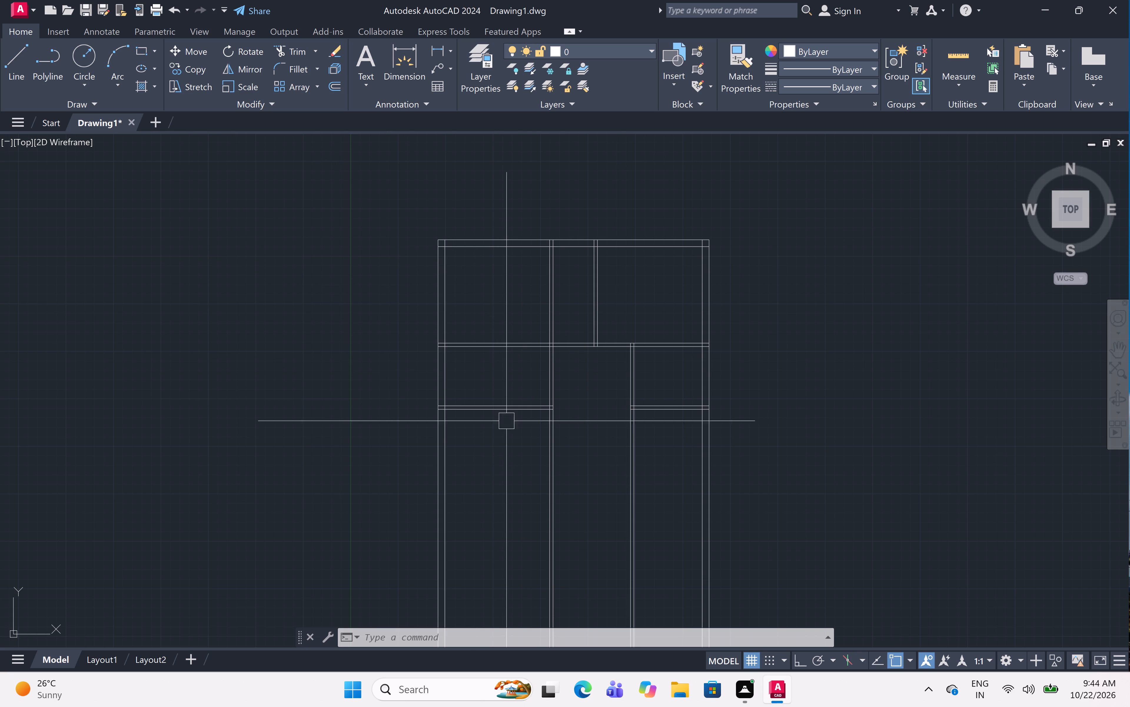
middle_drag(512, 414, 495, 387)
scroll(496, 361, up, 2)
middle_drag(496, 361, 488, 340)
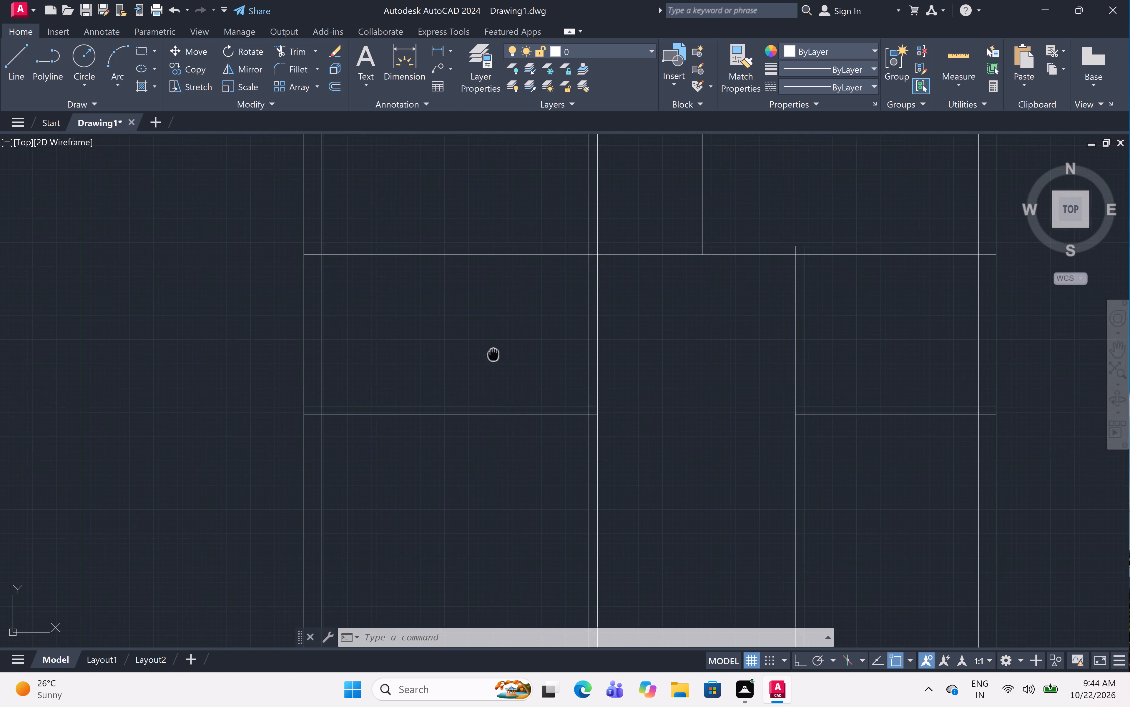
scroll(488, 340, down, 3)
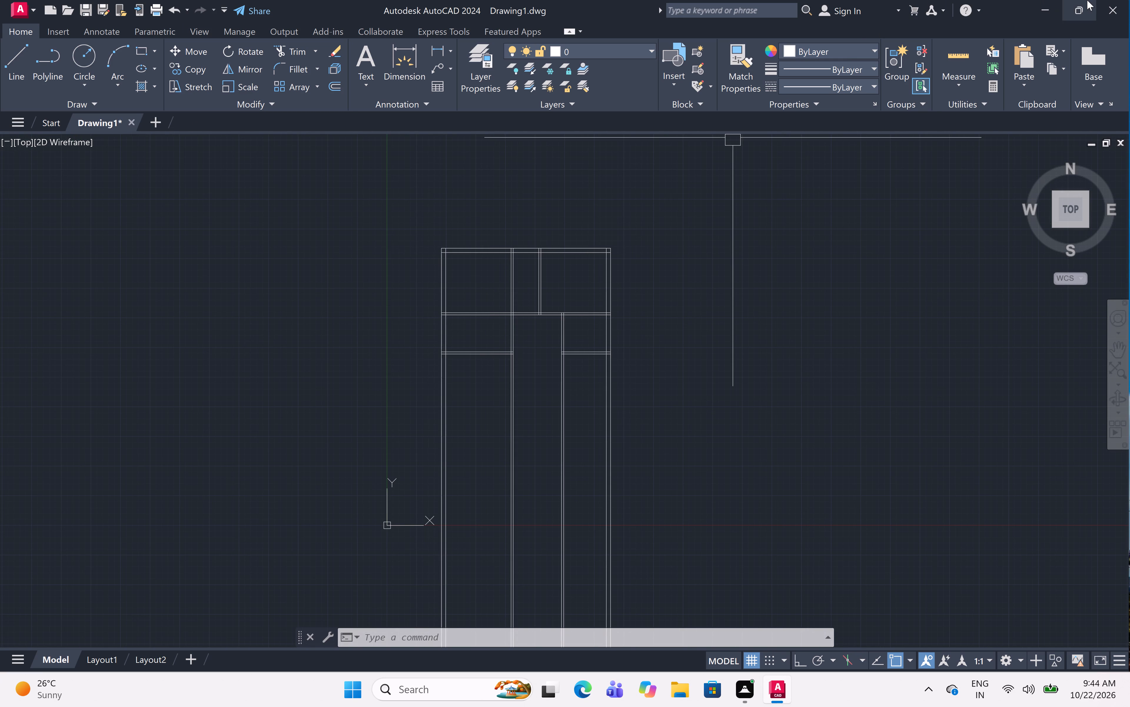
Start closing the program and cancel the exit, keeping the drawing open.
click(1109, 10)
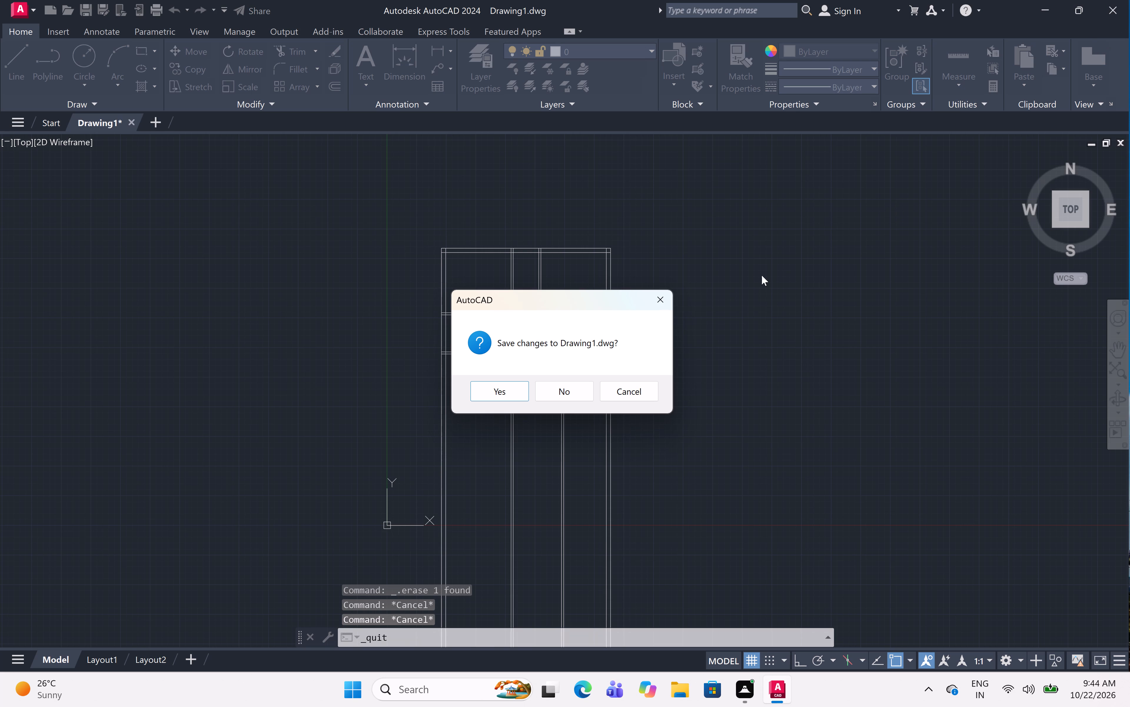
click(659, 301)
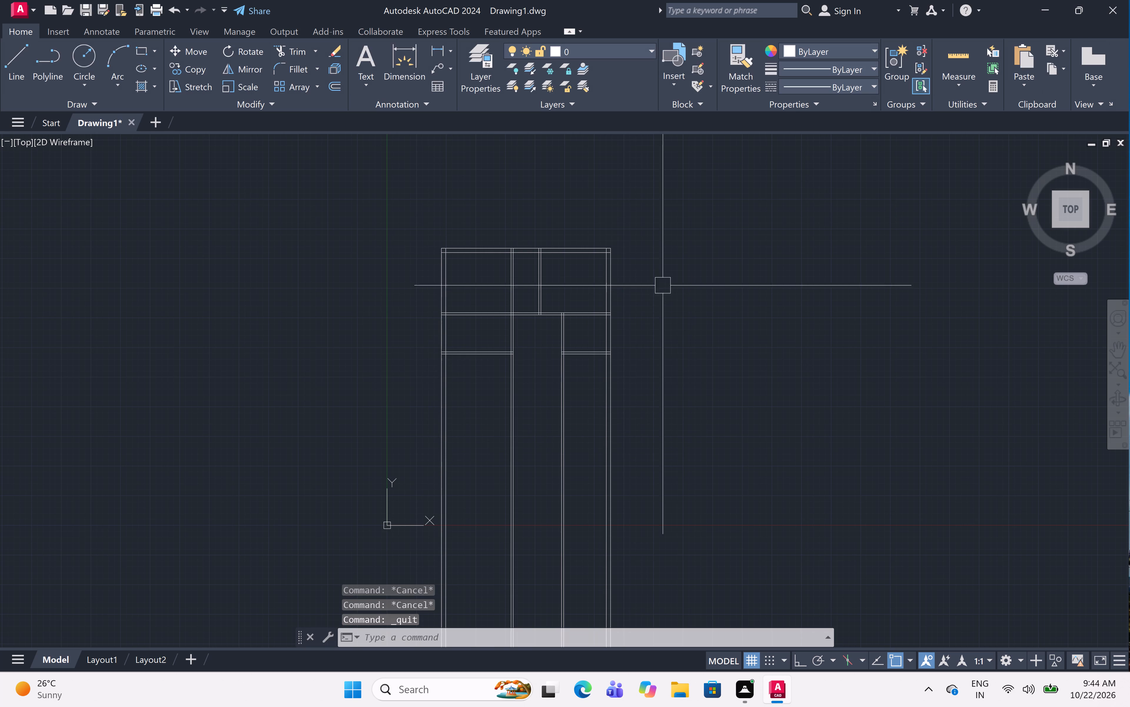
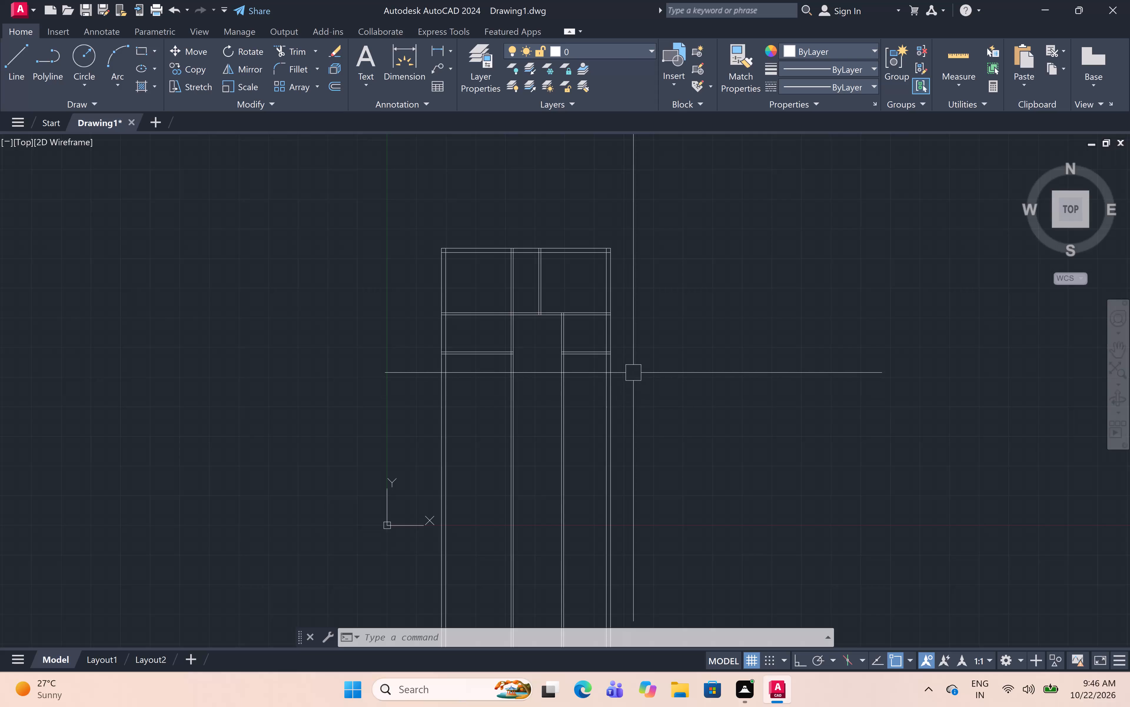
Examine the rooms and partitions around the two horizontal partitions of the floor plan.
scroll(536, 358, up, 2)
middle_drag(536, 357, 556, 314)
scroll(544, 318, up, 1)
middle_drag(544, 318, 549, 366)
scroll(549, 367, down, 2)
middle_drag(549, 367, 549, 375)
scroll(548, 376, up, 1)
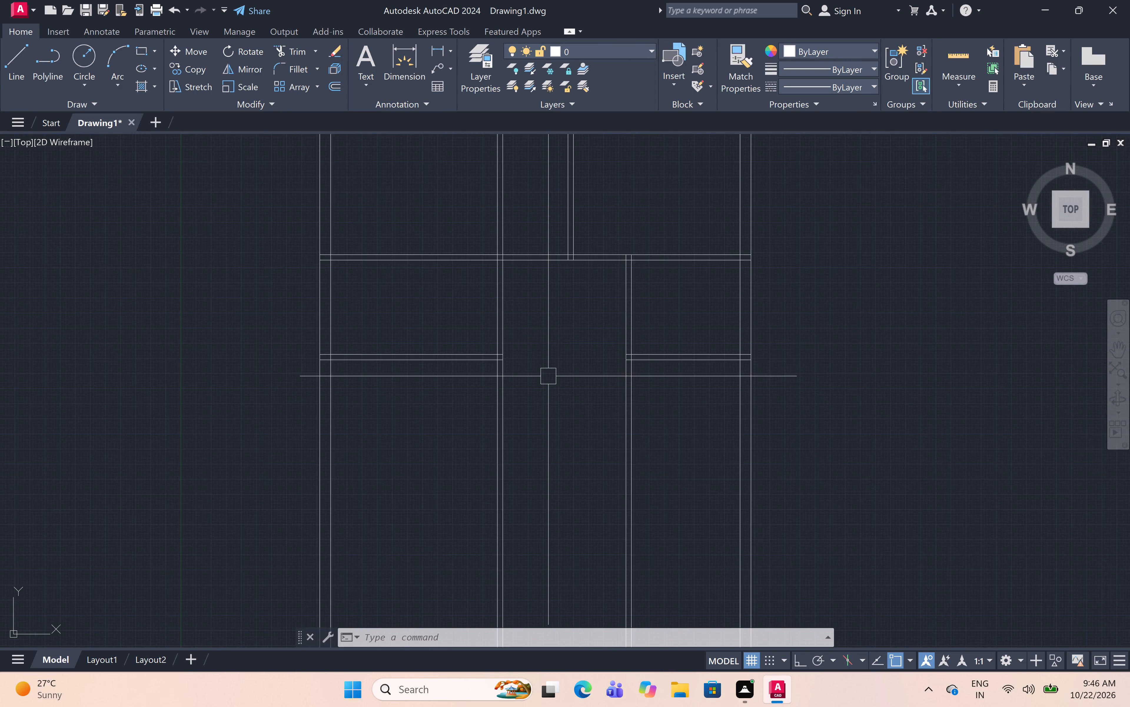
middle_drag(548, 376, 564, 341)
scroll(548, 376, up, 1)
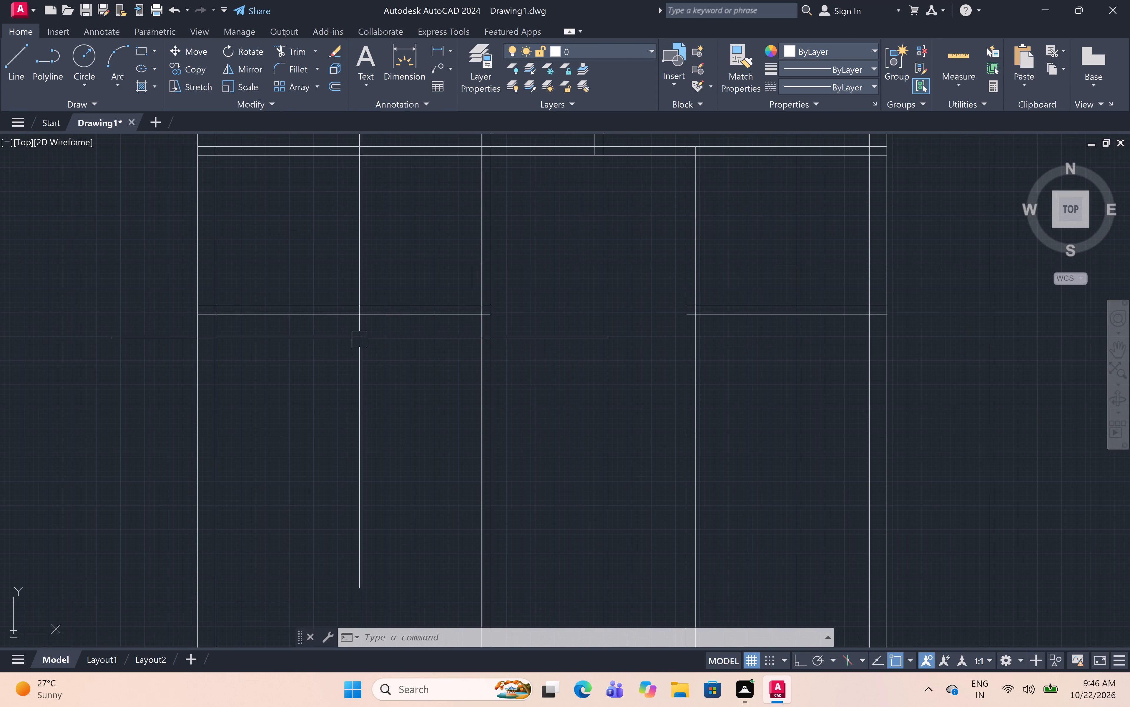
middle_drag(264, 374, 330, 364)
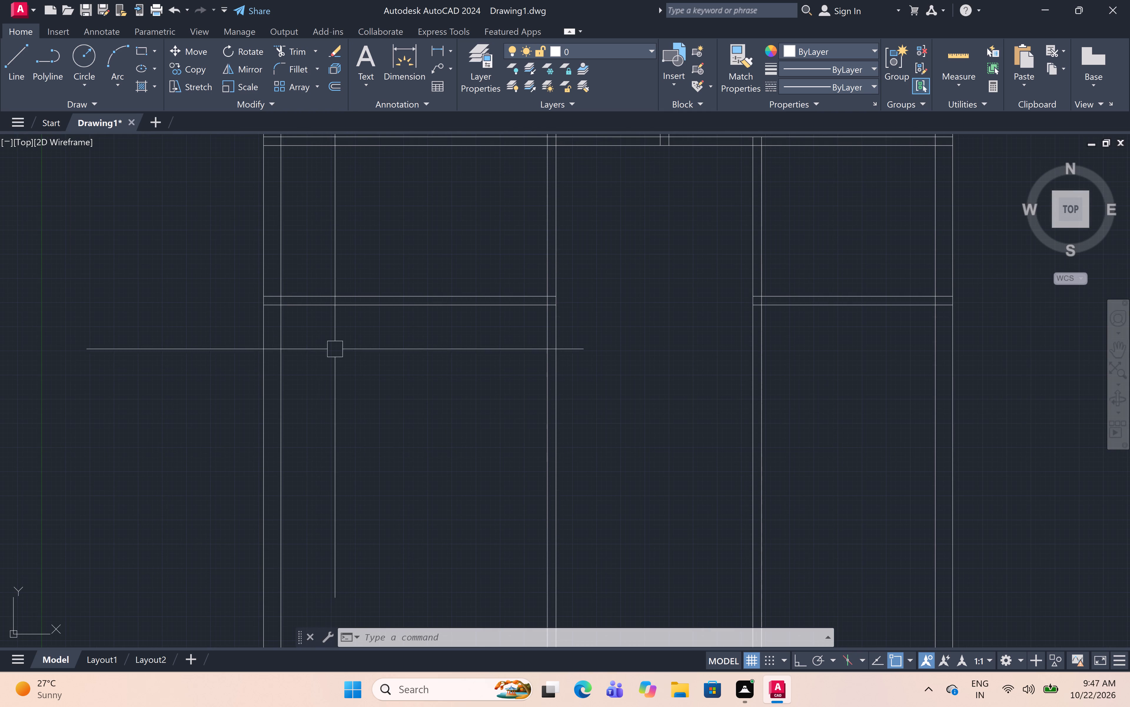
scroll(448, 189, down, 3)
scroll(450, 208, up, 3)
middle_drag(450, 209, 448, 277)
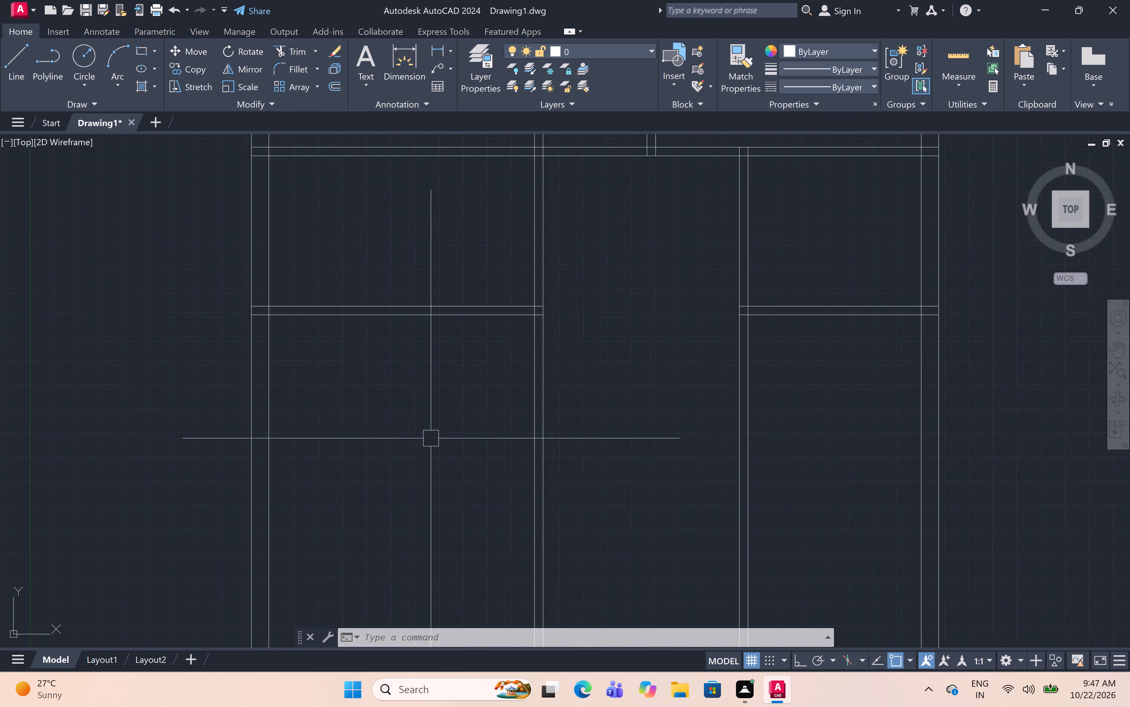
Draw a vertical line about 7'4" long from the midpoint of the lower-left partition's bottom line up to the upper horizontal partition's top line, with Ortho on.
text(off)
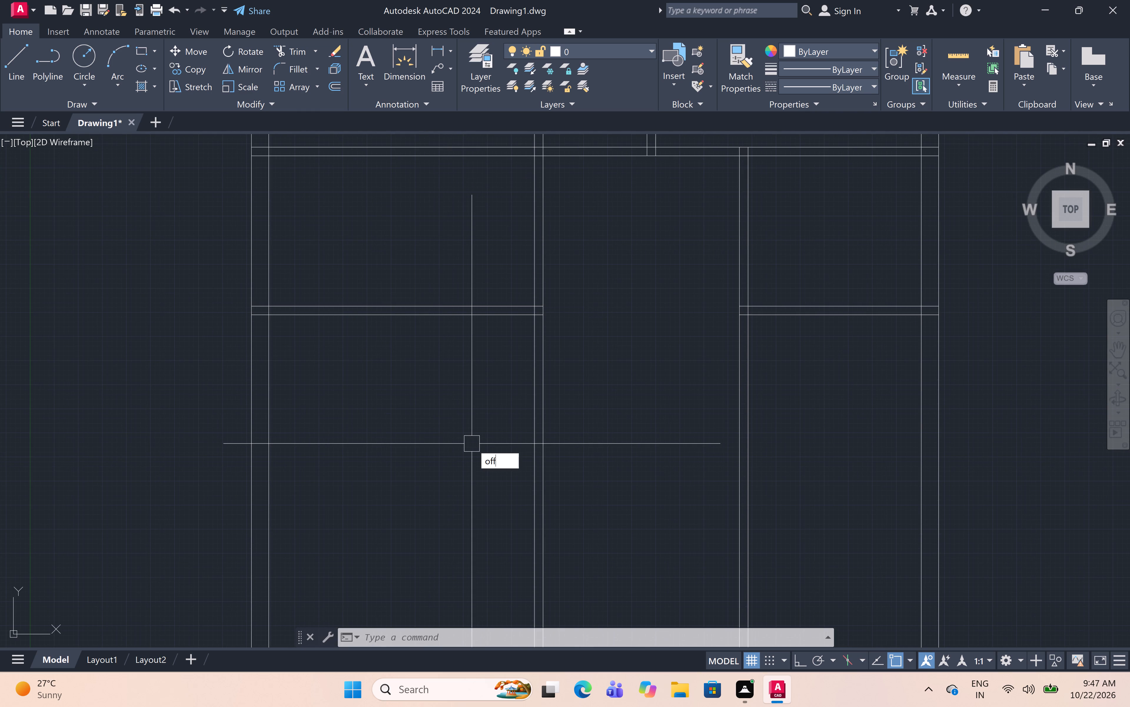
key(Escape)
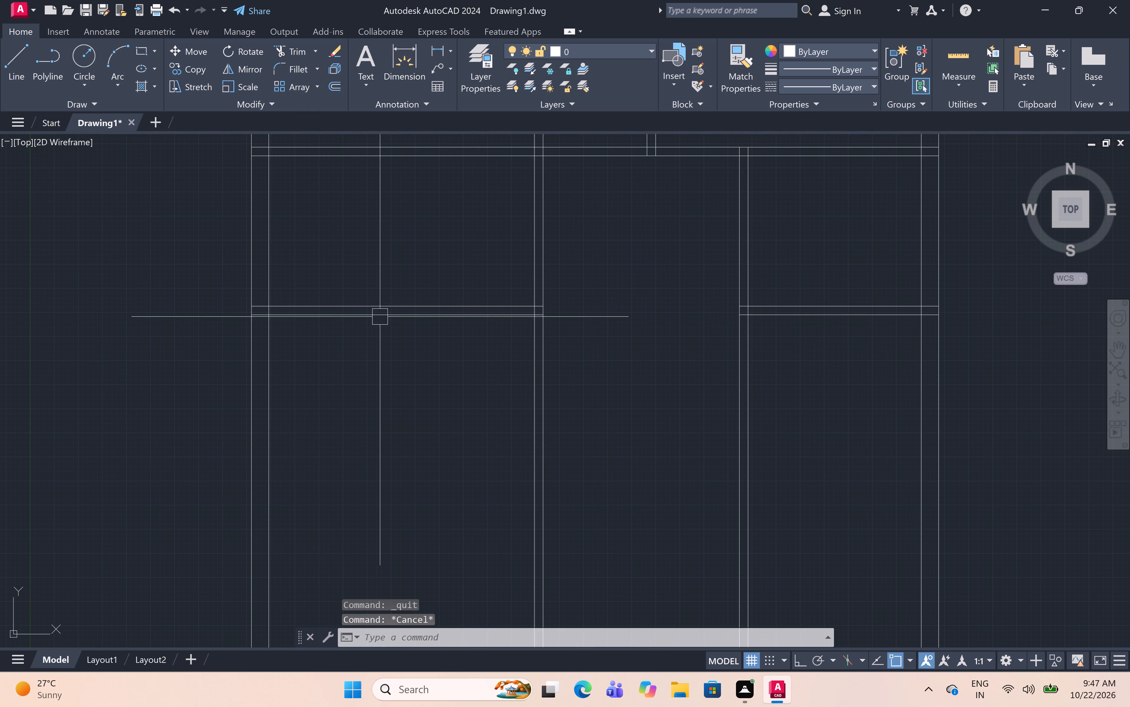
text(l)
key(space)
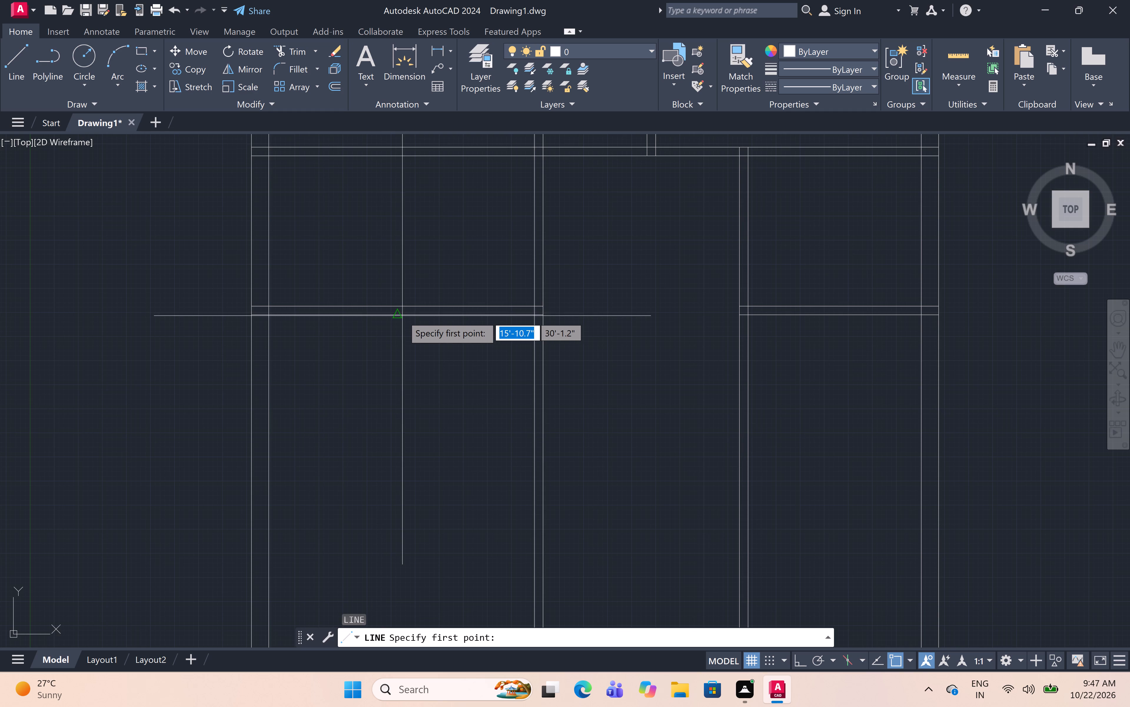
click(397, 314)
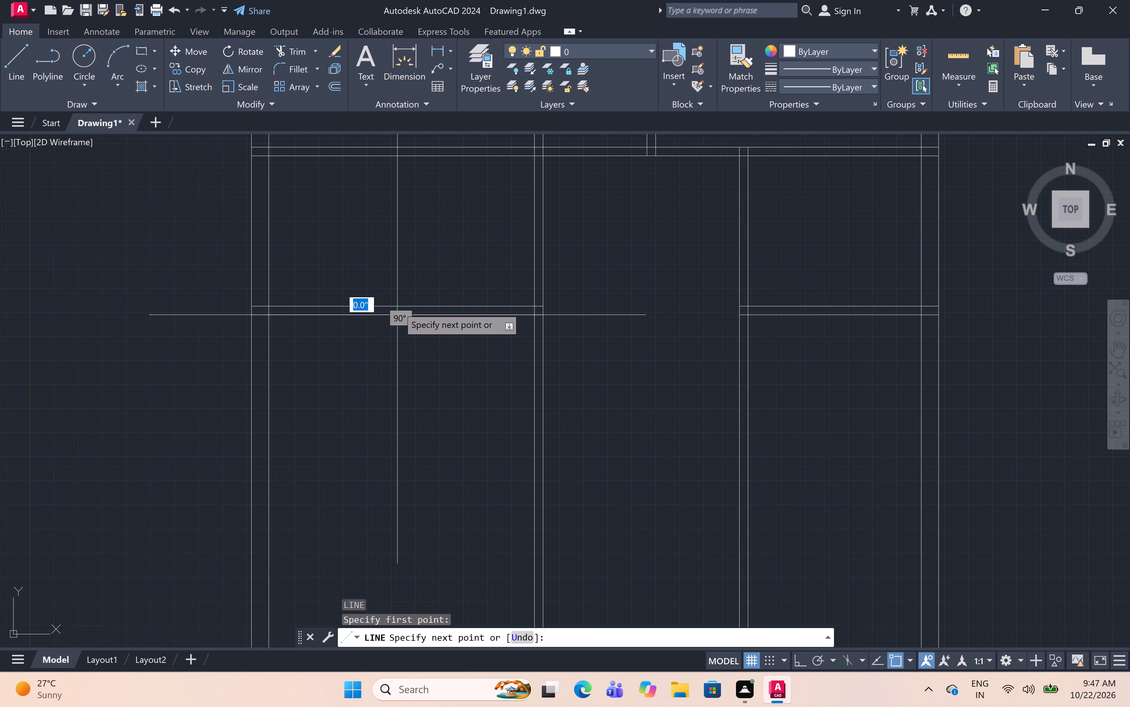
middle_drag(394, 186, 396, 205)
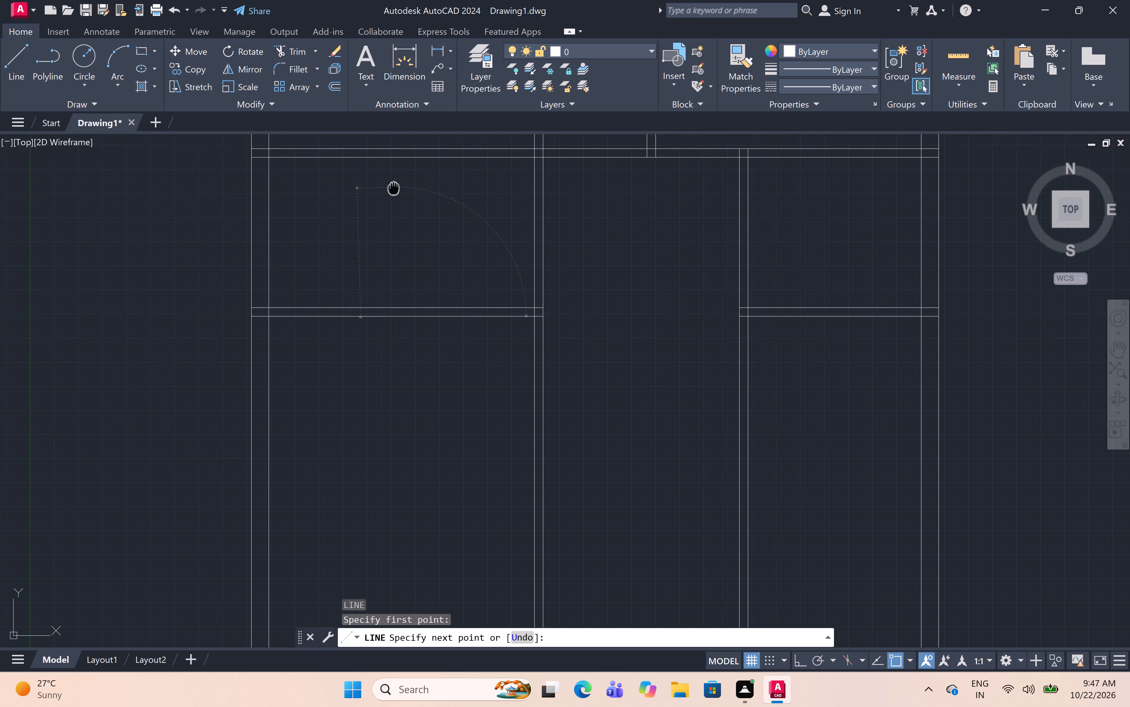
middle_drag(396, 205, 401, 283)
key(F8)
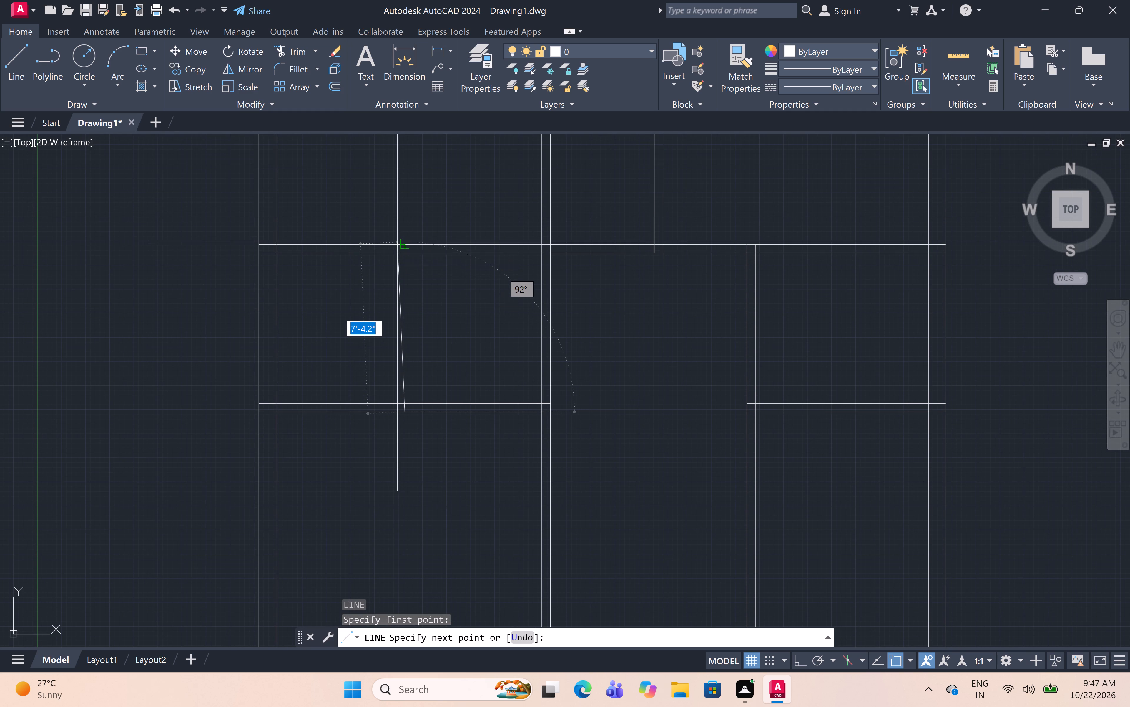
click(403, 240)
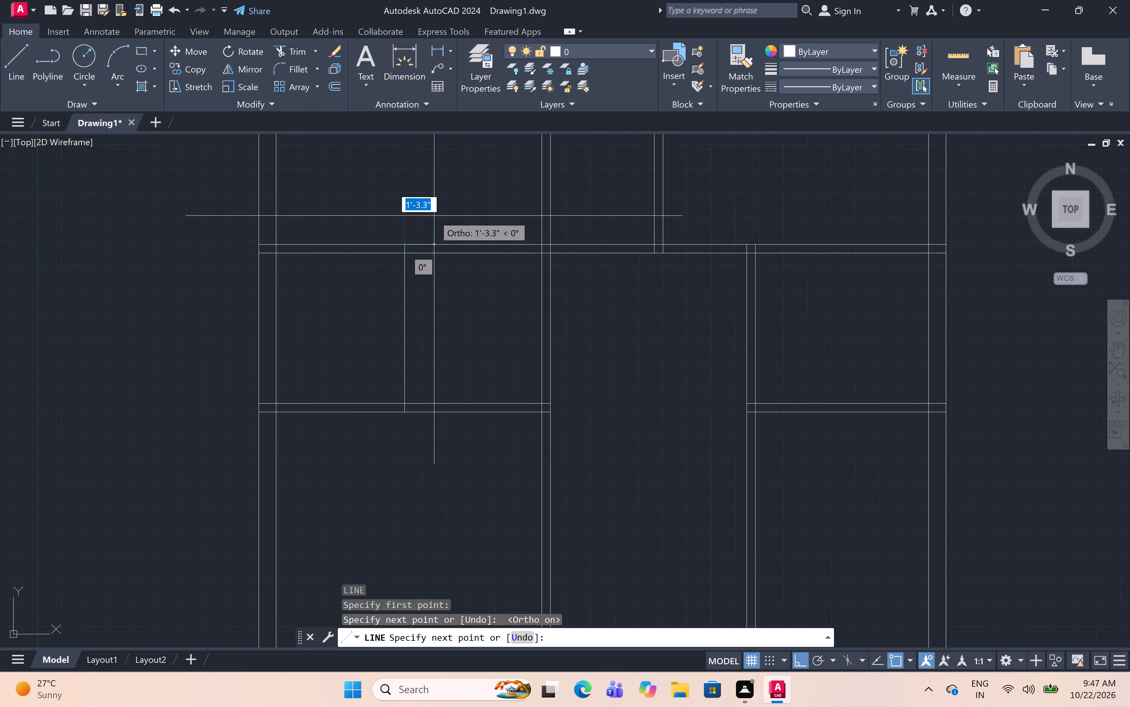
key(Escape)
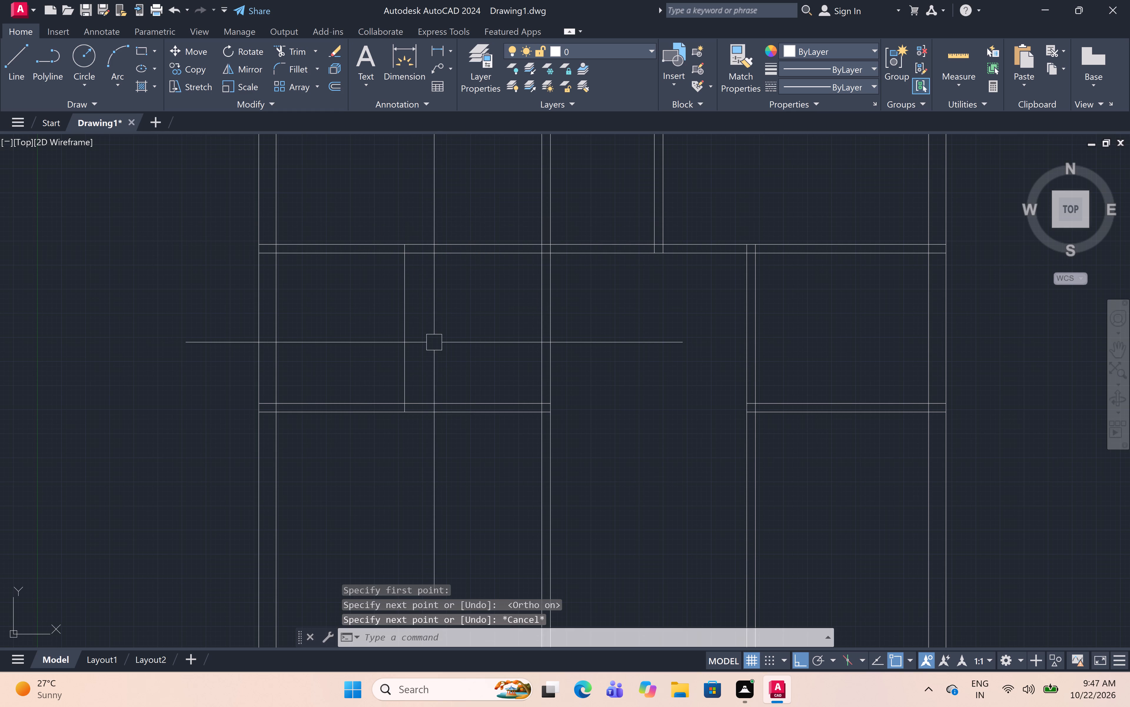
Offset the new vertical line 4.5" to the right to form a partition.
text(off 4.5)
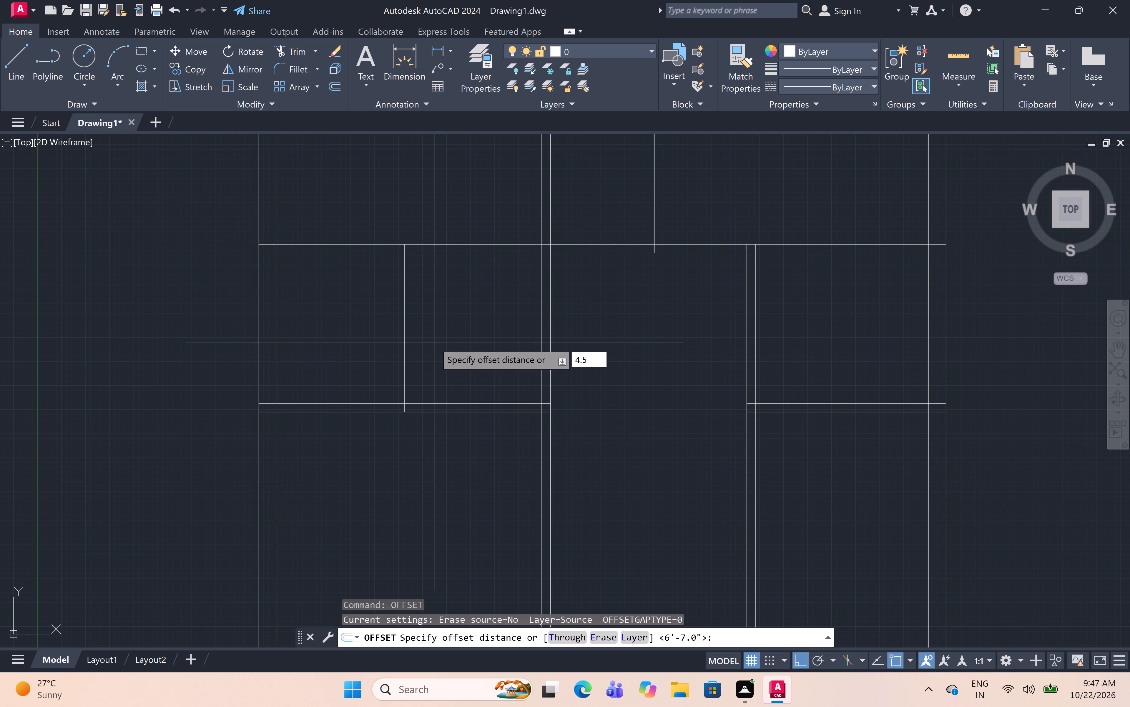
key(shift+quotedbl)
key(space)
click(403, 318)
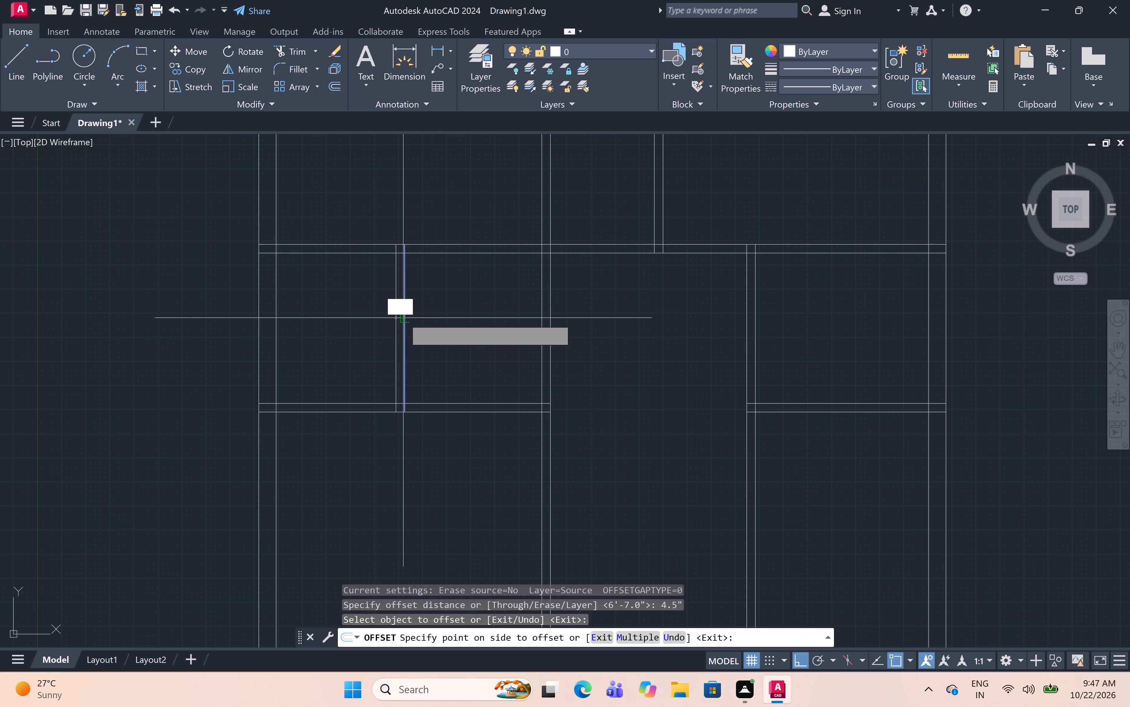
click(442, 315)
key(Escape)
Offset the bottom line of the left room's lower horizontal partition 11'6" downward.
scroll(443, 315, down, 1)
middle_drag(443, 315, 442, 310)
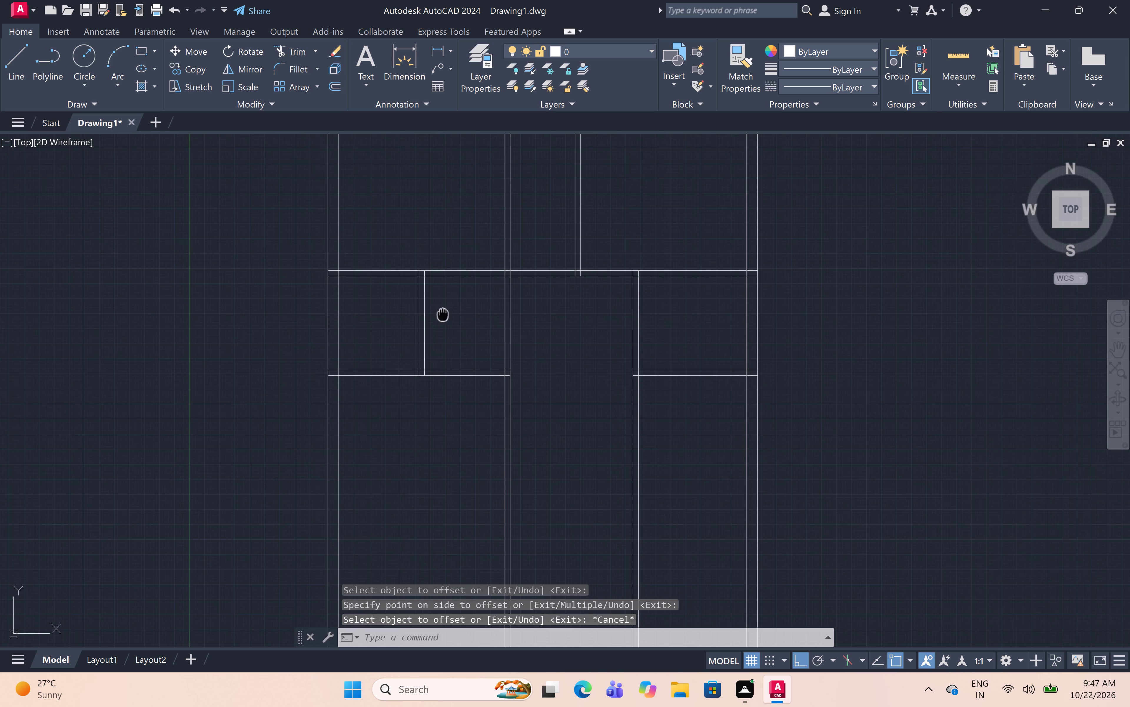
middle_drag(442, 310, 442, 339)
scroll(442, 337, down, 2)
middle_drag(442, 336, 427, 302)
scroll(429, 340, up, 1)
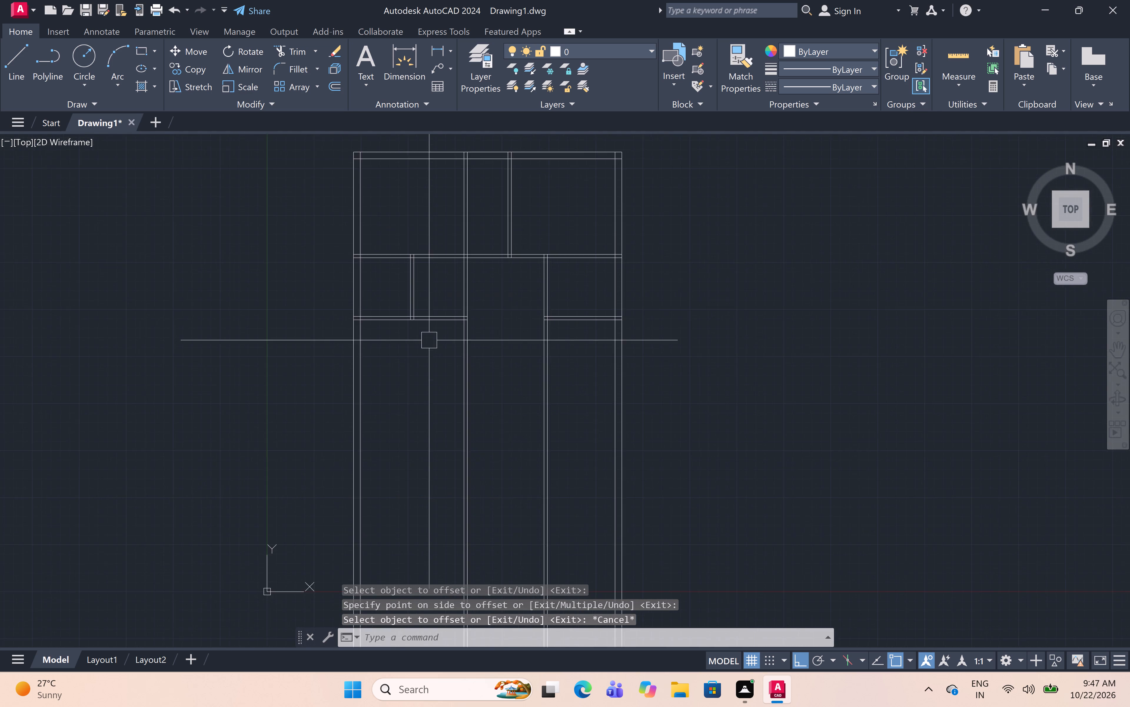
scroll(429, 340, up, 1)
middle_drag(429, 340, 427, 329)
scroll(434, 357, up, 1)
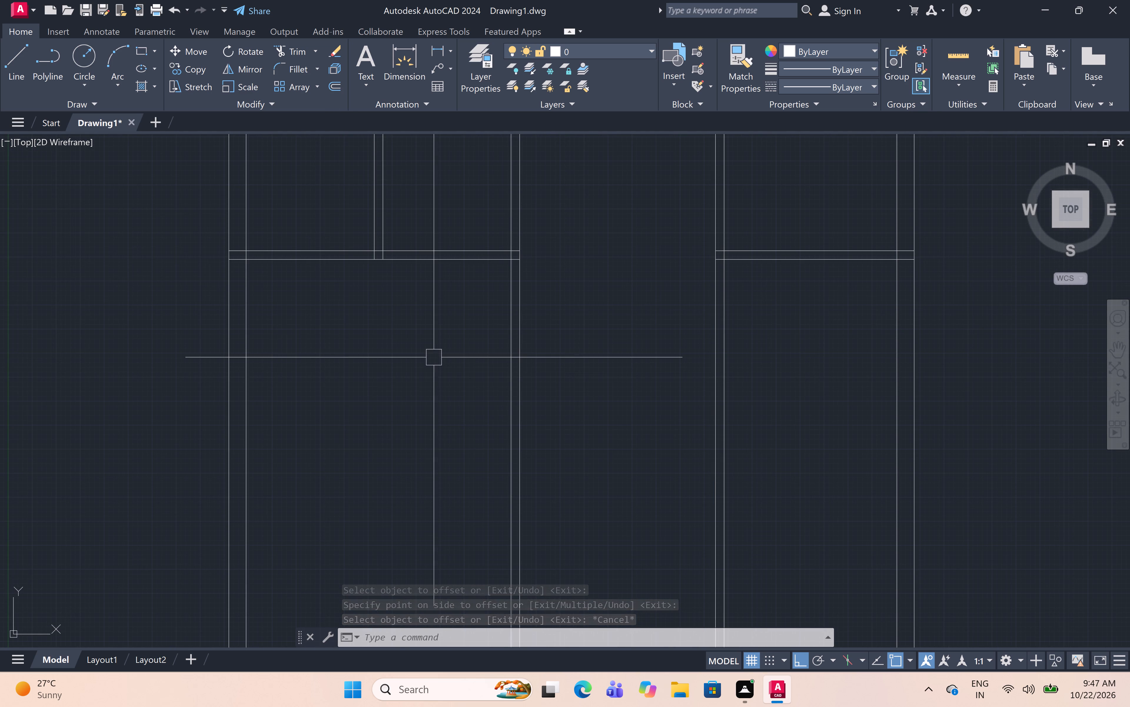
middle_click(434, 357)
key(Escape)
text(off)
key(space)
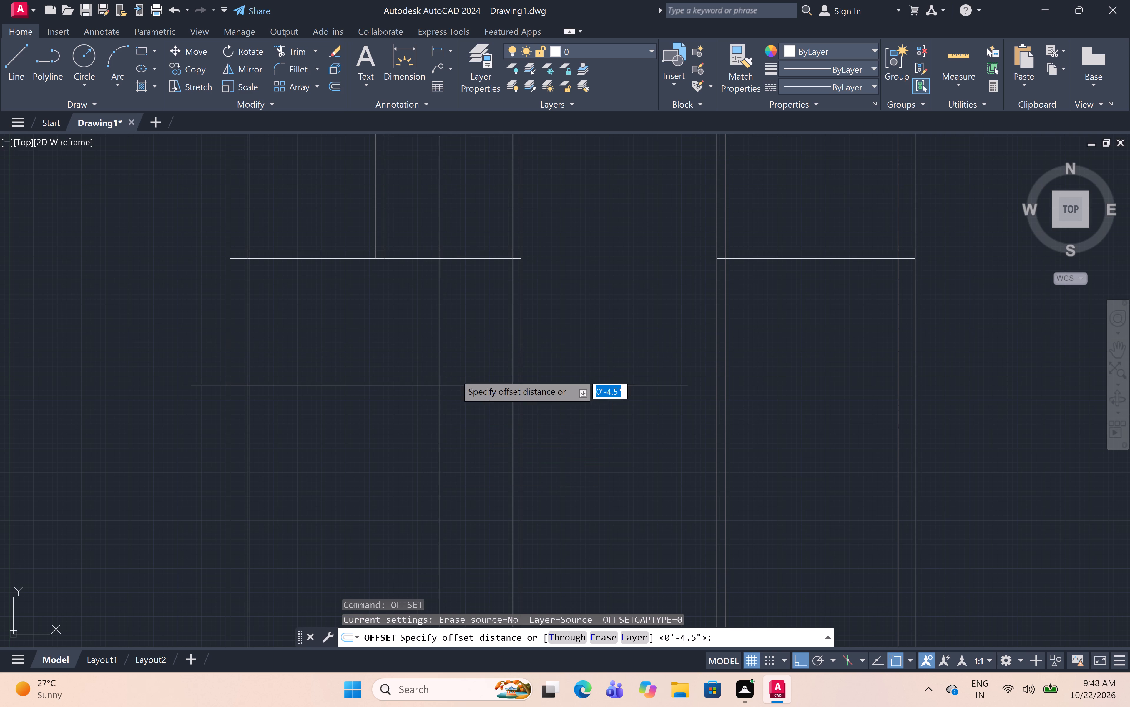
scroll(437, 354, down, 1)
middle_drag(437, 357, 438, 325)
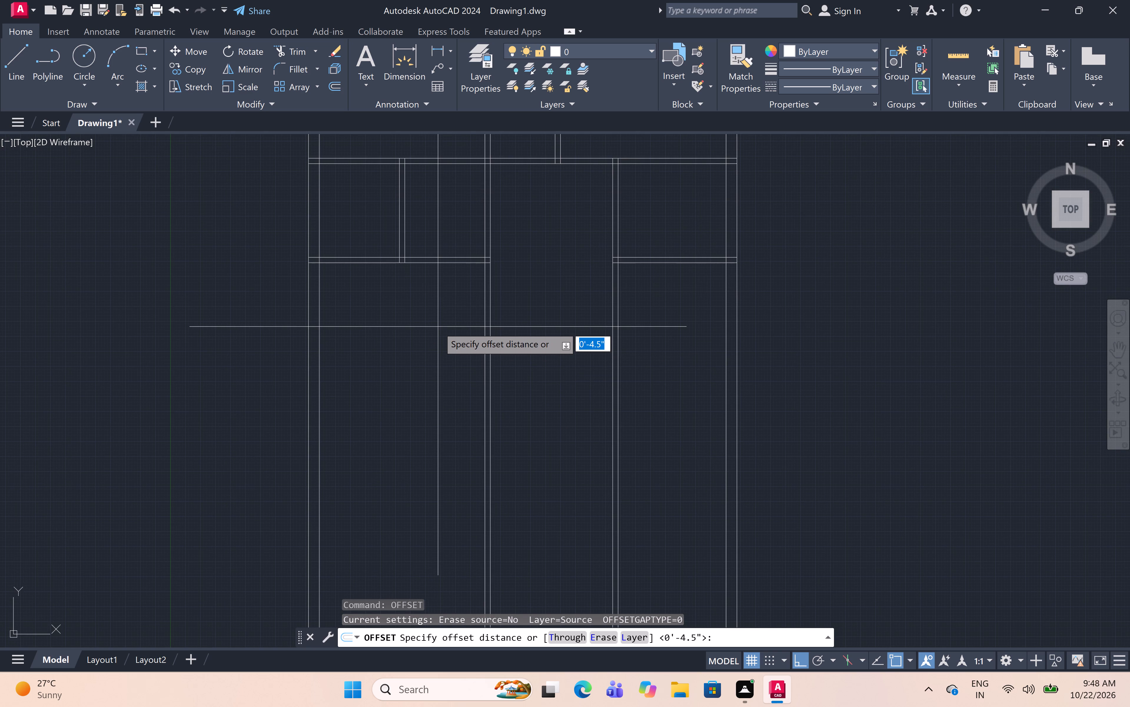
text(11'6")
key(space)
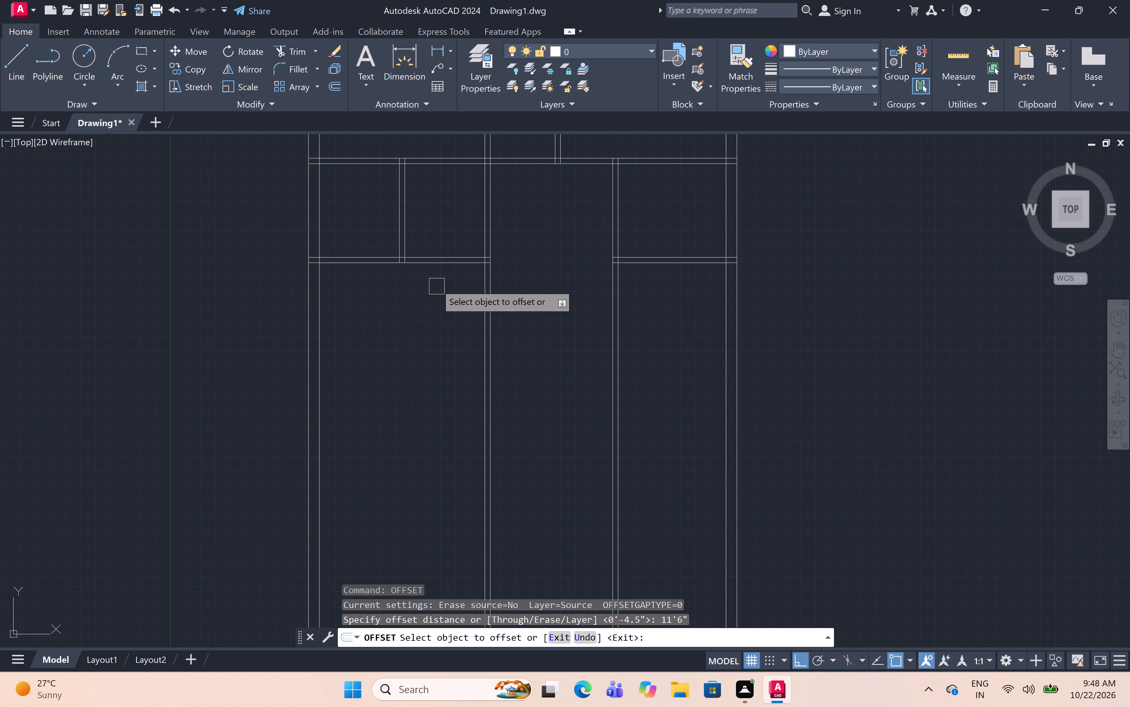
click(426, 268)
click(426, 351)
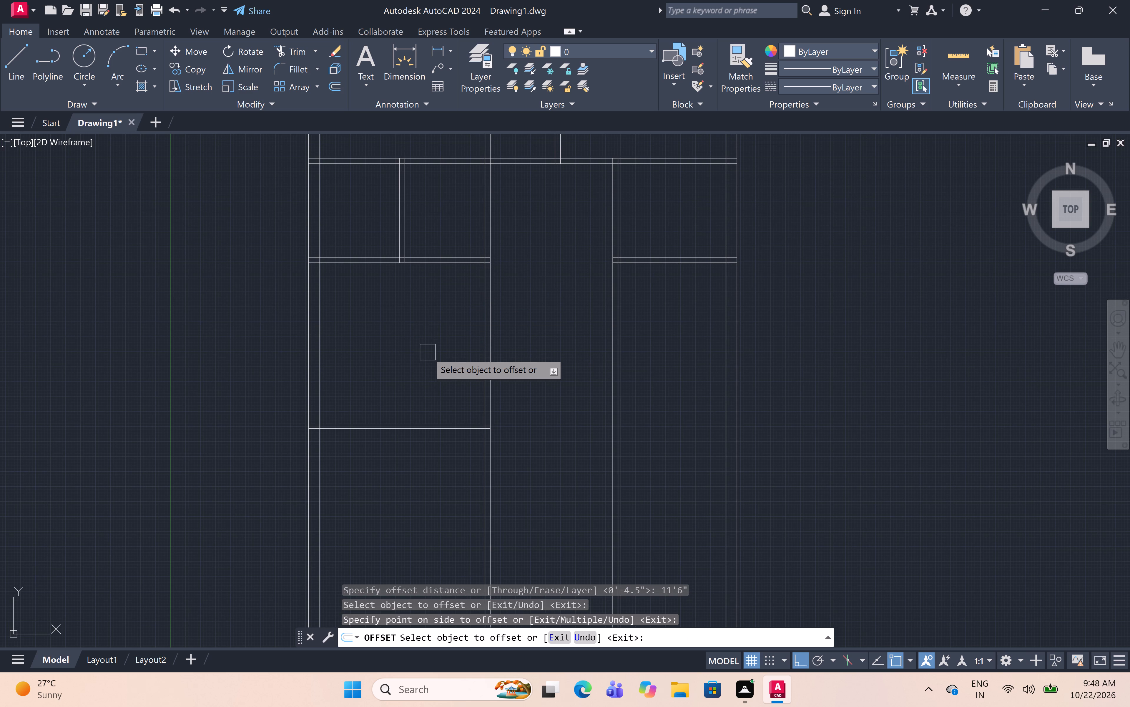
key(space)
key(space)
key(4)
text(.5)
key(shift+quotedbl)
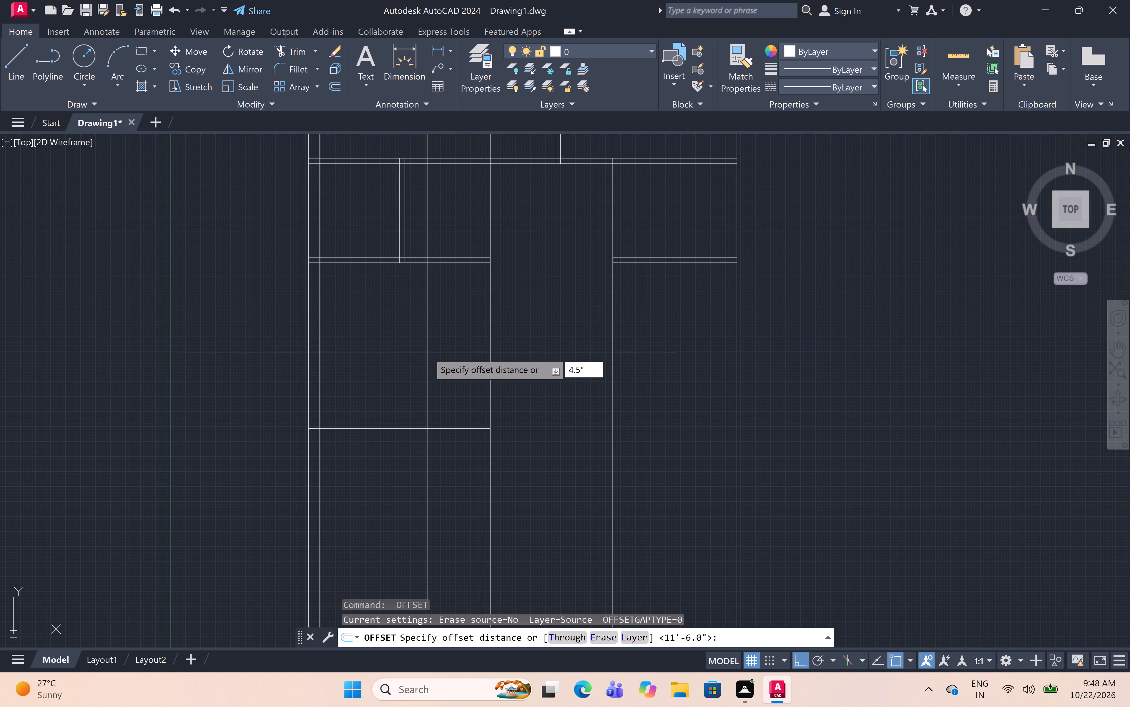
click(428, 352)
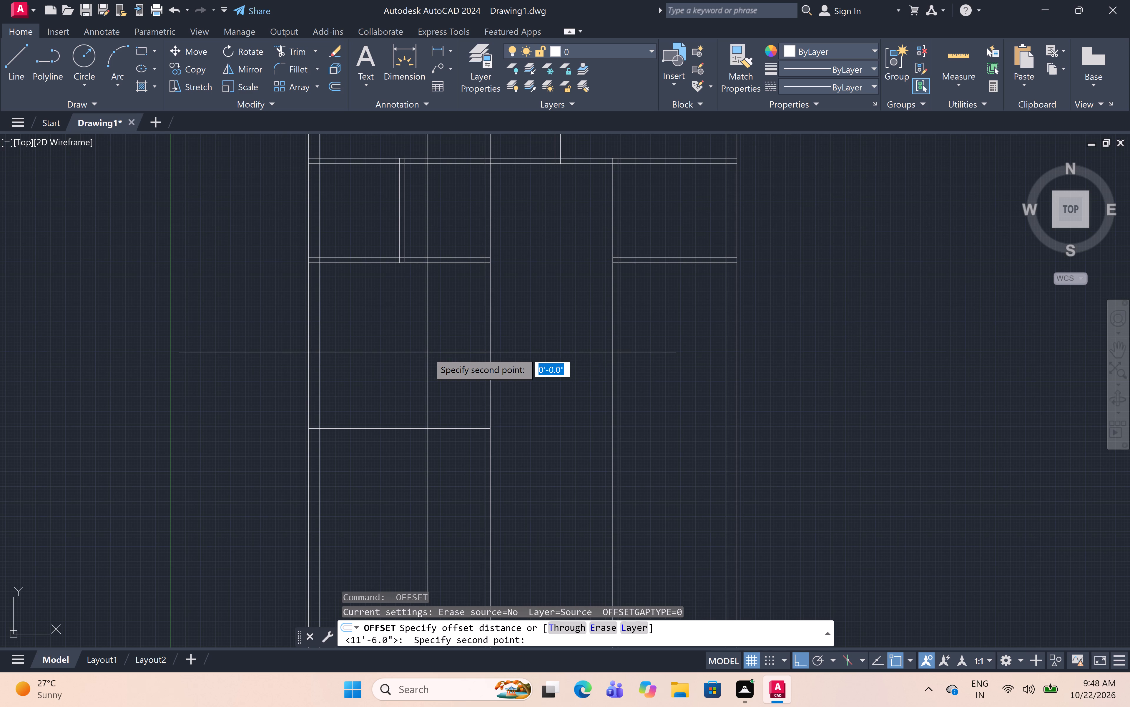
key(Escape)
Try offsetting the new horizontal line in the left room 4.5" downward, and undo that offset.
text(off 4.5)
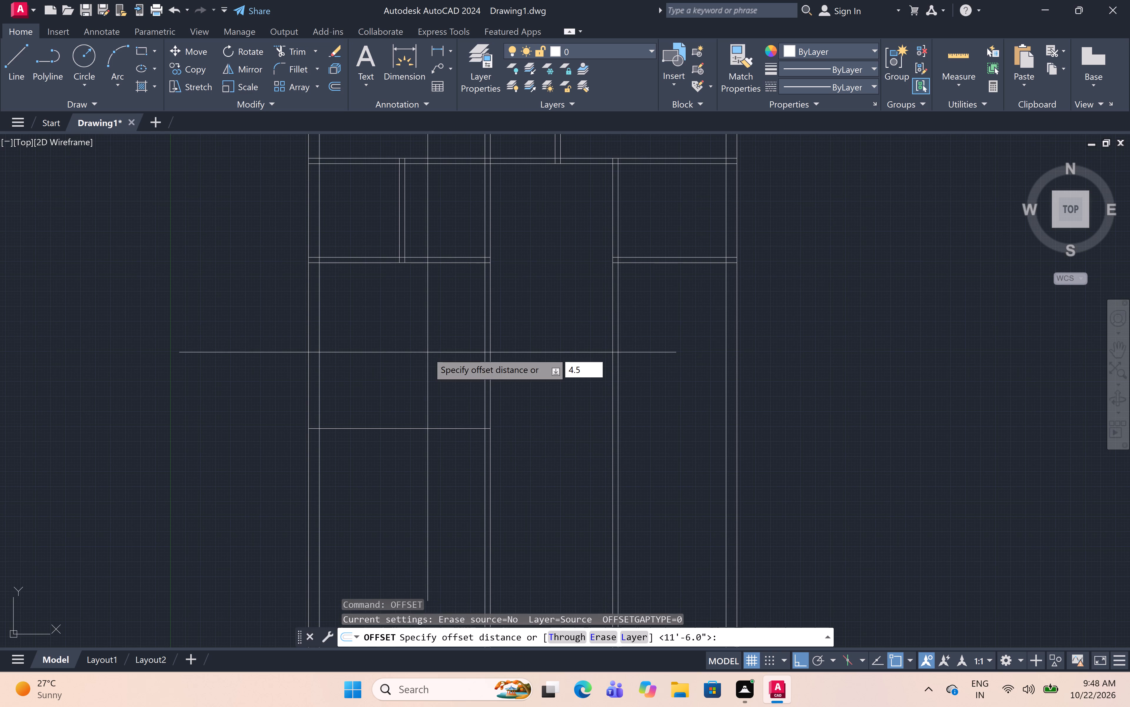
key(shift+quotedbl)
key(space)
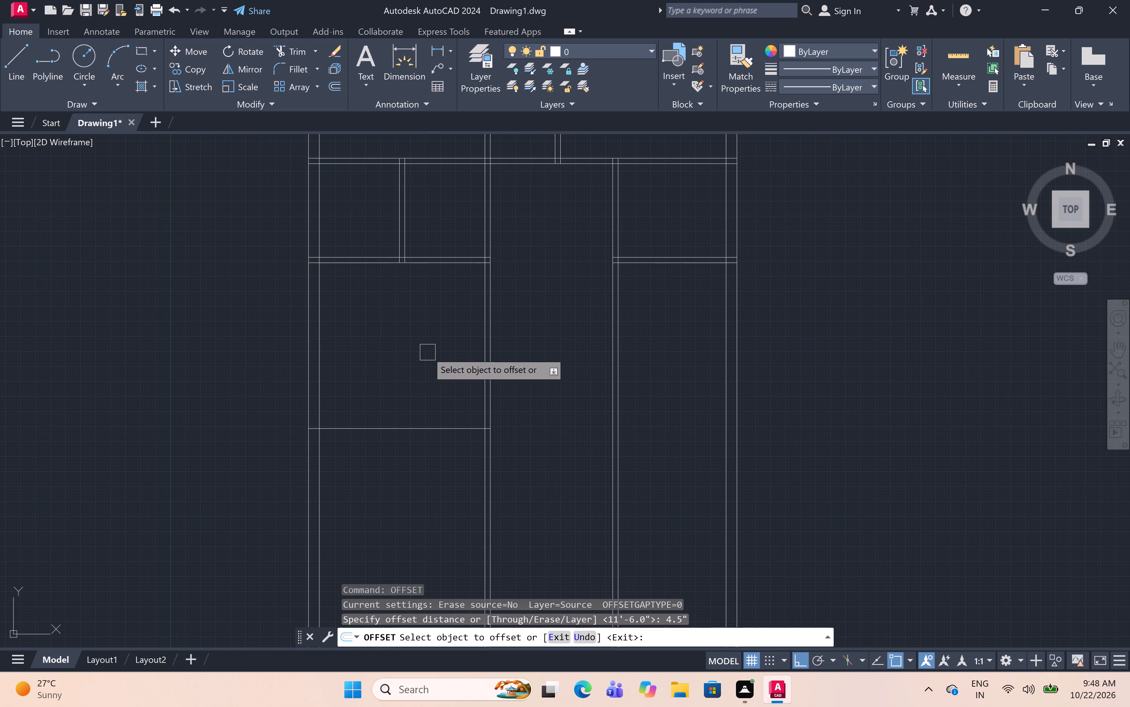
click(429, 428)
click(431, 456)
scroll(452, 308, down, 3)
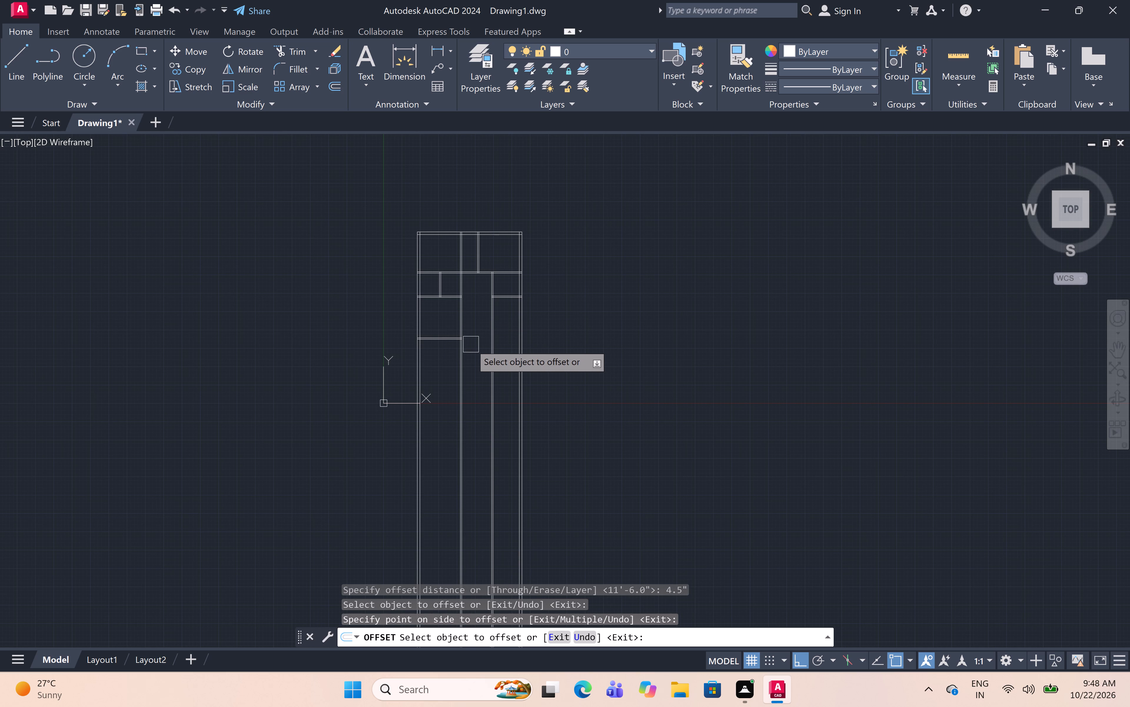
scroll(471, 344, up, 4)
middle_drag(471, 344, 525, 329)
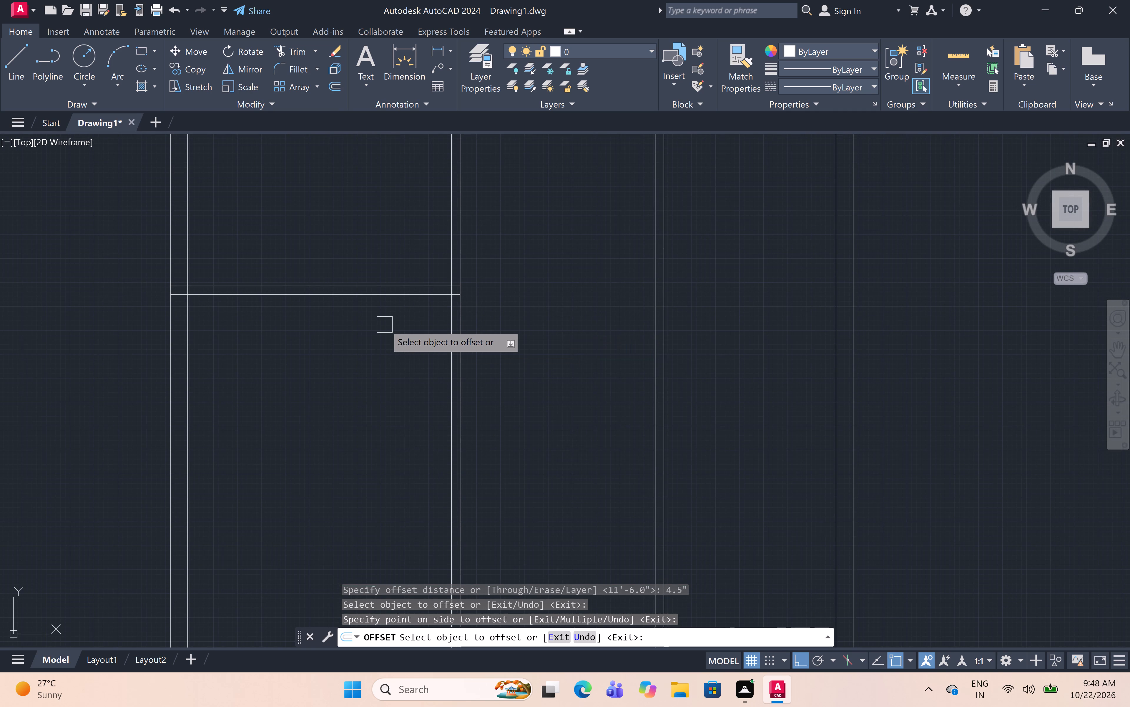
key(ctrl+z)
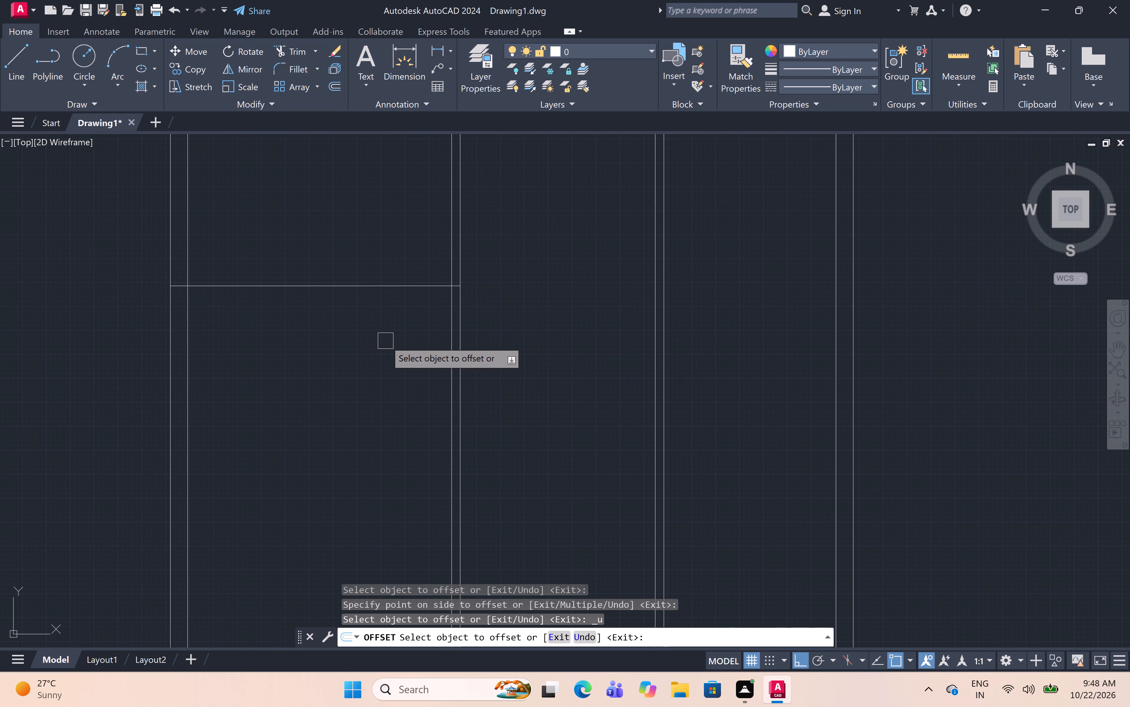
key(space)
Offset the new horizontal line in the left room 9" downward to form a wall.
key(space)
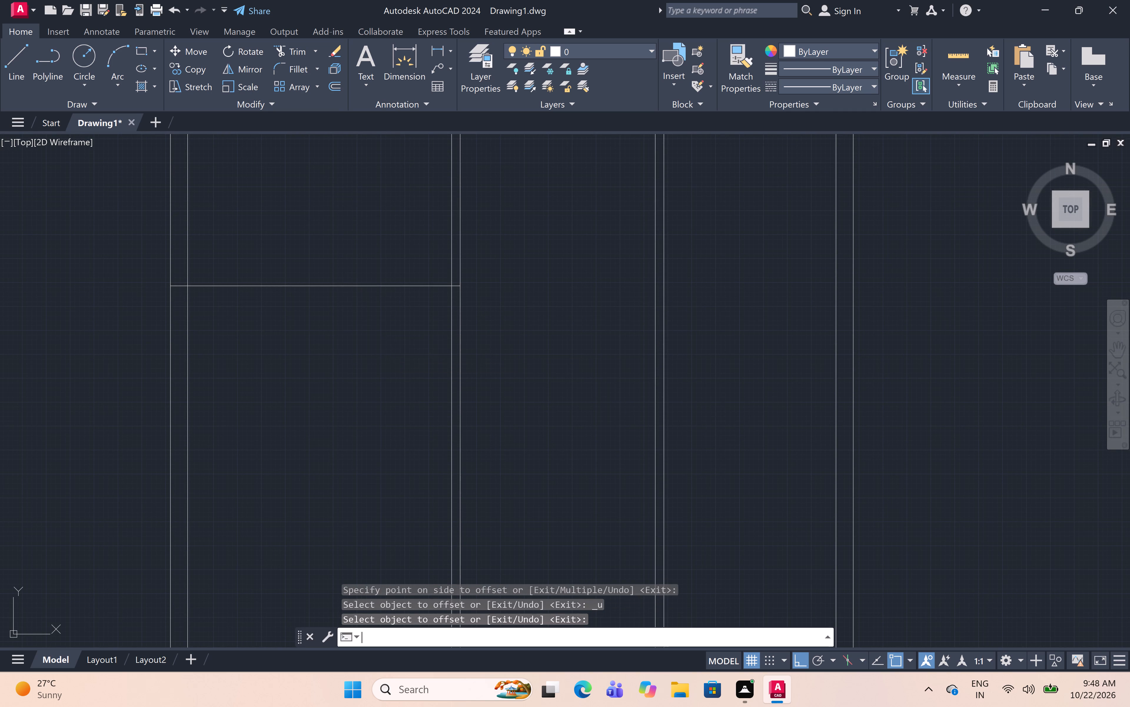
key(9)
text(")
key(space)
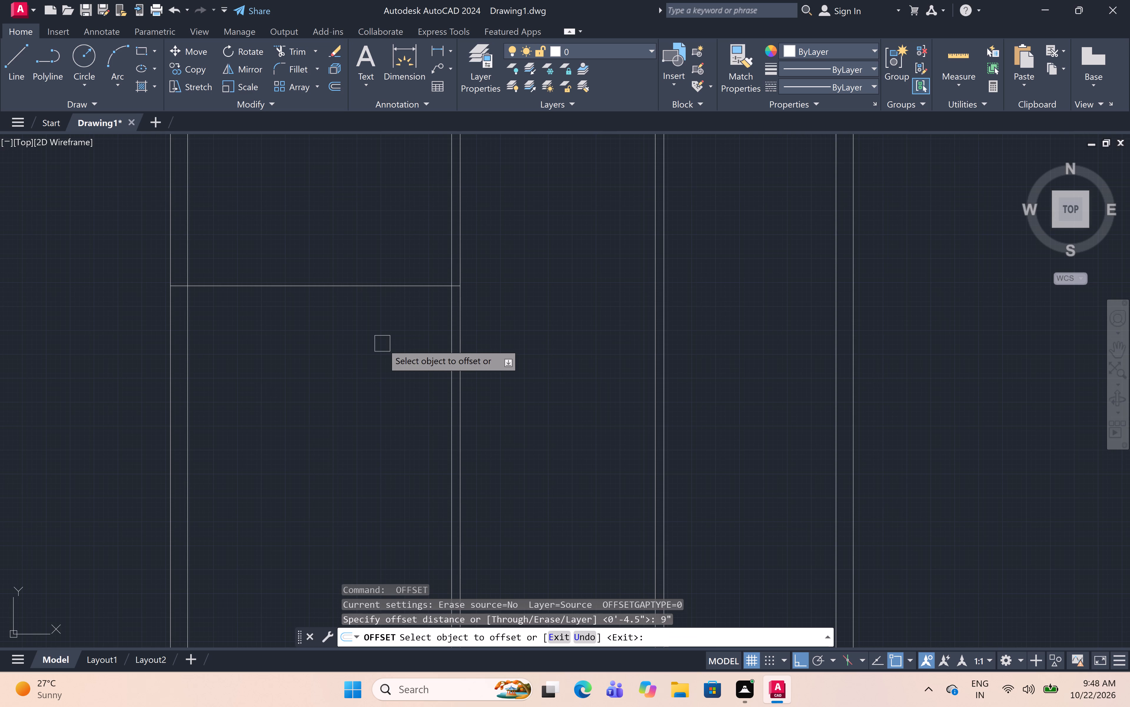
click(372, 290)
click(357, 337)
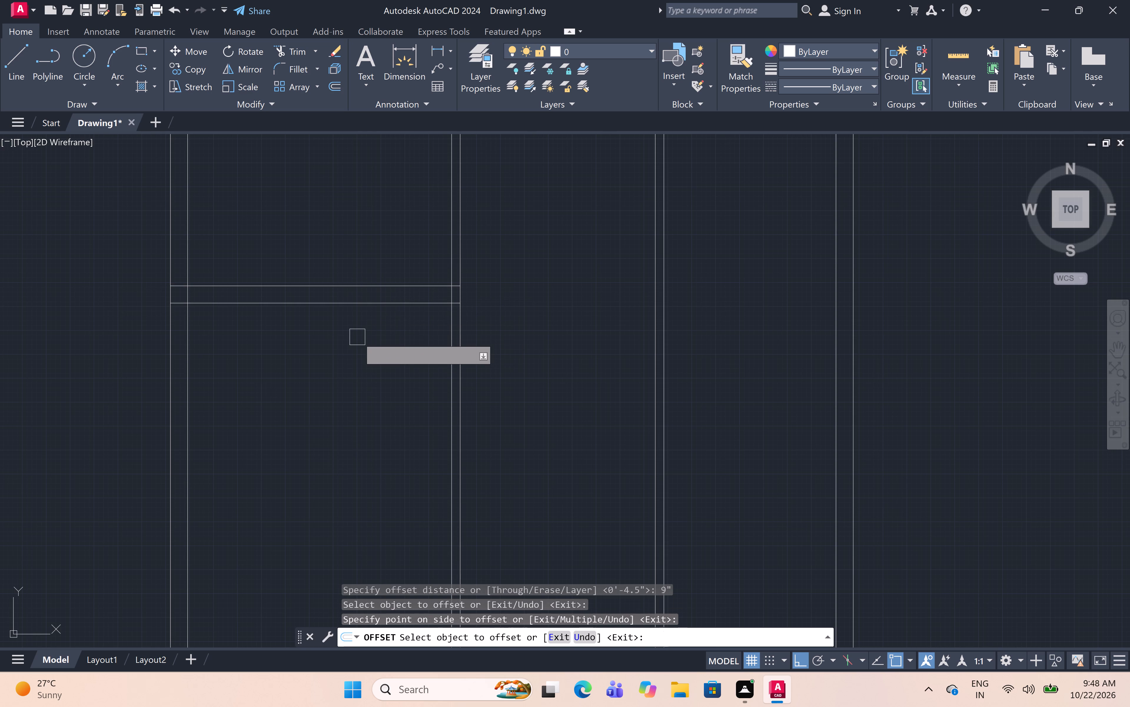
key(space)
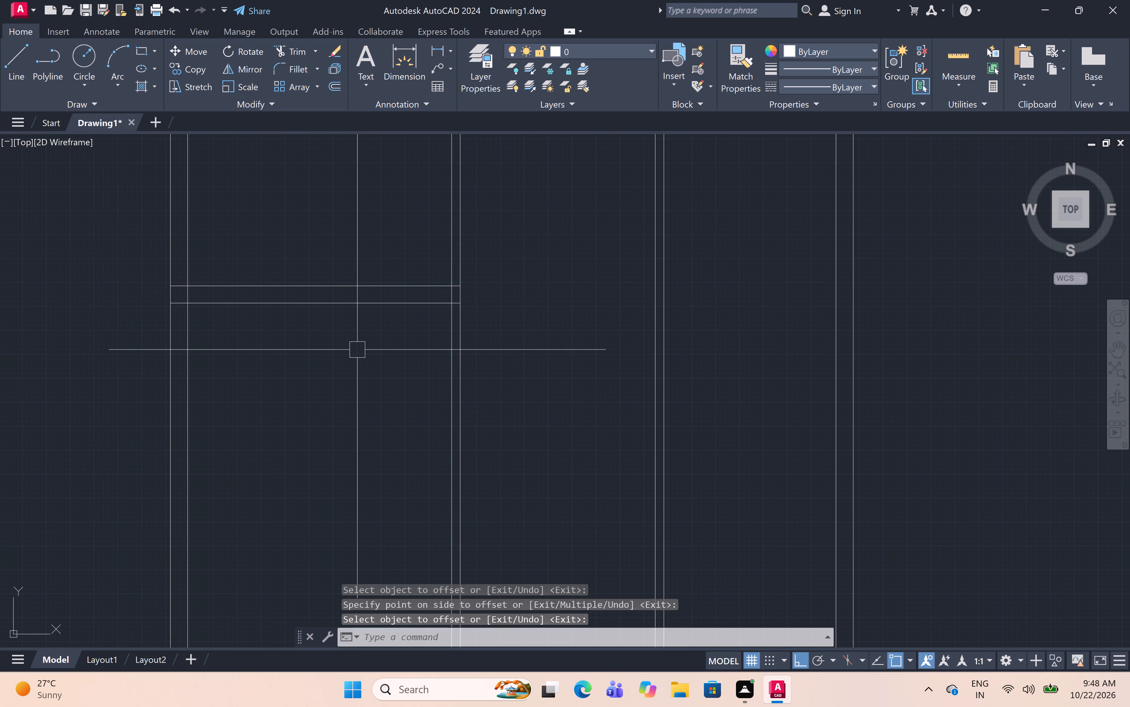
Offset the bottom line of the left room's lower 9" wall 6' downward.
key(space)
text(6')
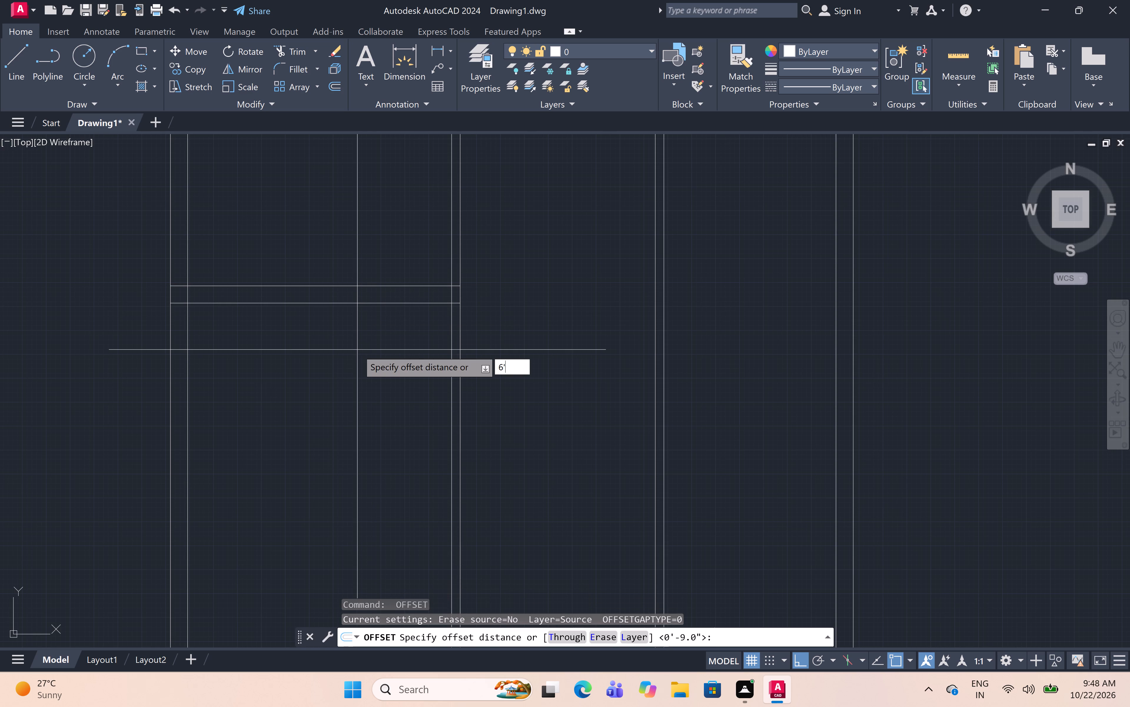
key(space)
click(357, 305)
drag(350, 401, 350, 406)
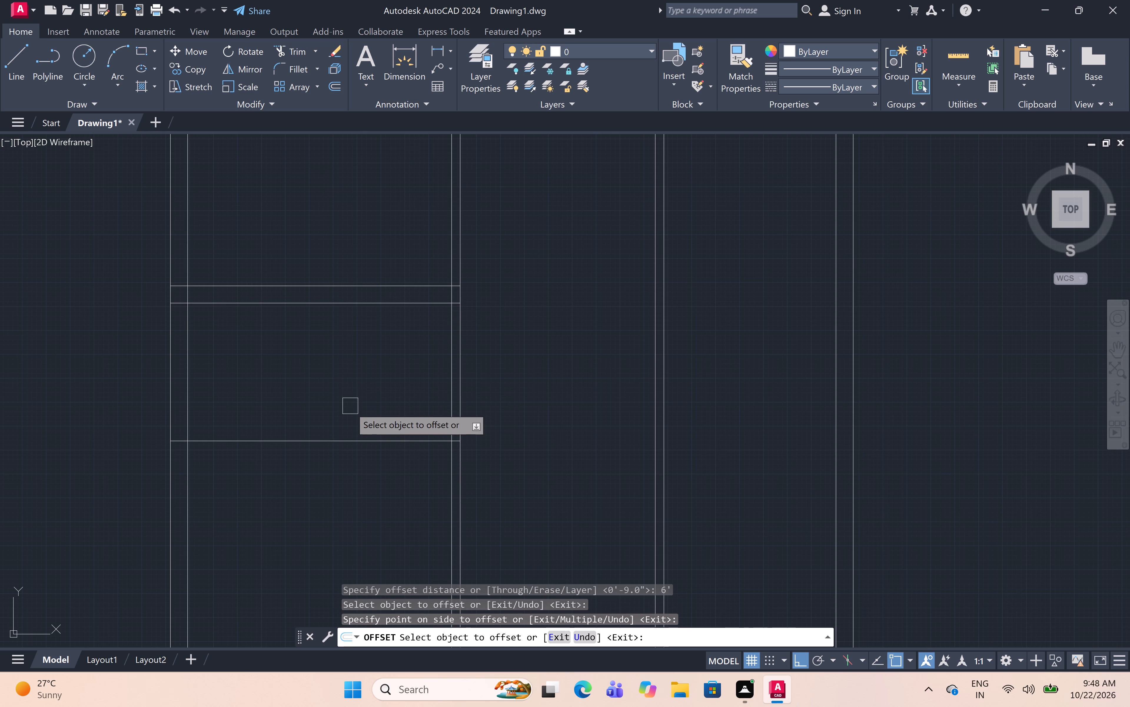
key(space)
Offset the new horizontal line in the left room 9" downward to form the bottom outer wall.
key(space)
text(9")
key(space)
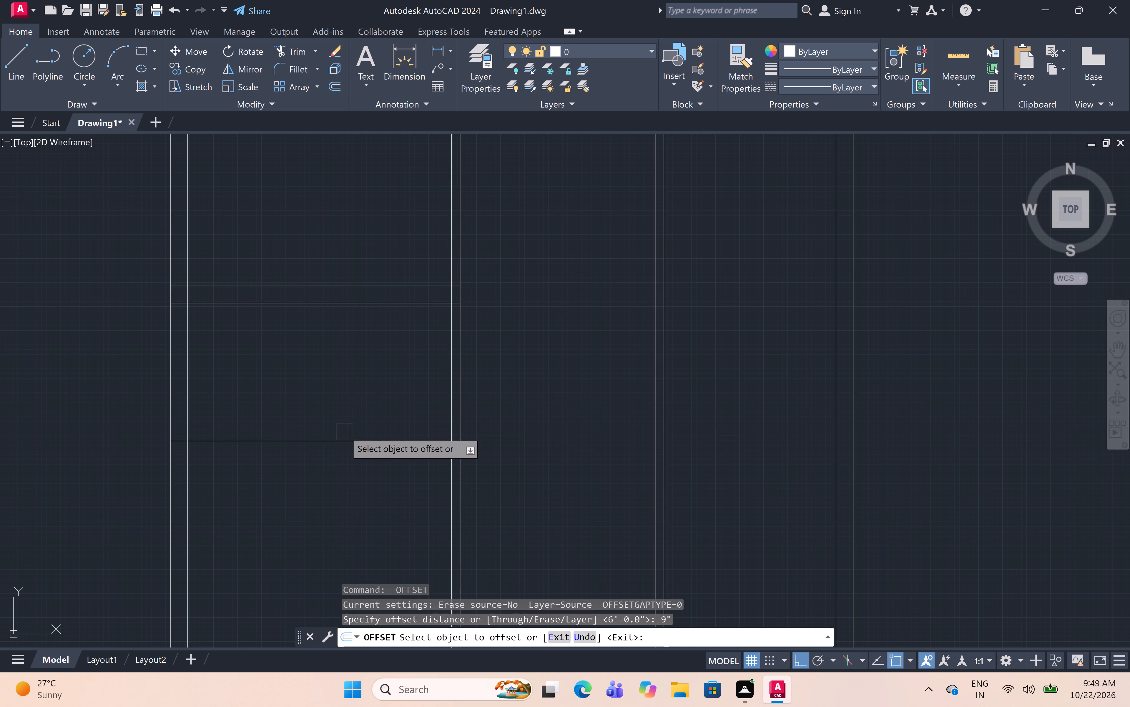
click(342, 441)
click(345, 500)
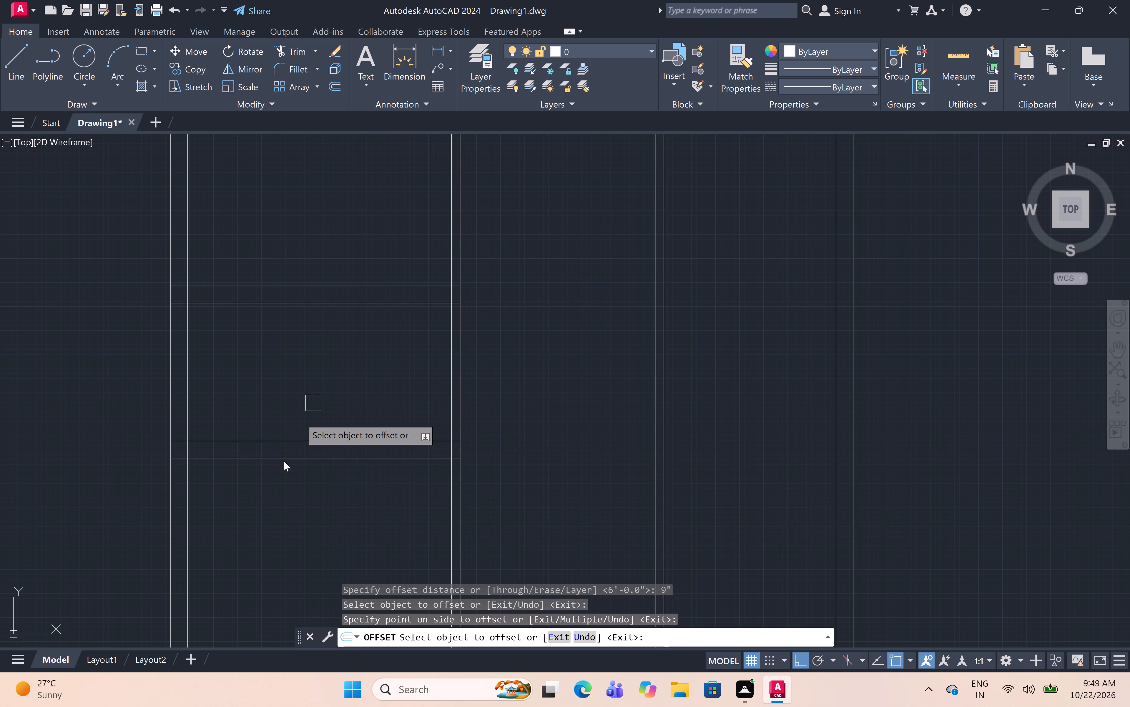
key(Escape)
Trim the left outer wall's two vertical lines where they run past the new bottom wall.
text(tr)
key(space)
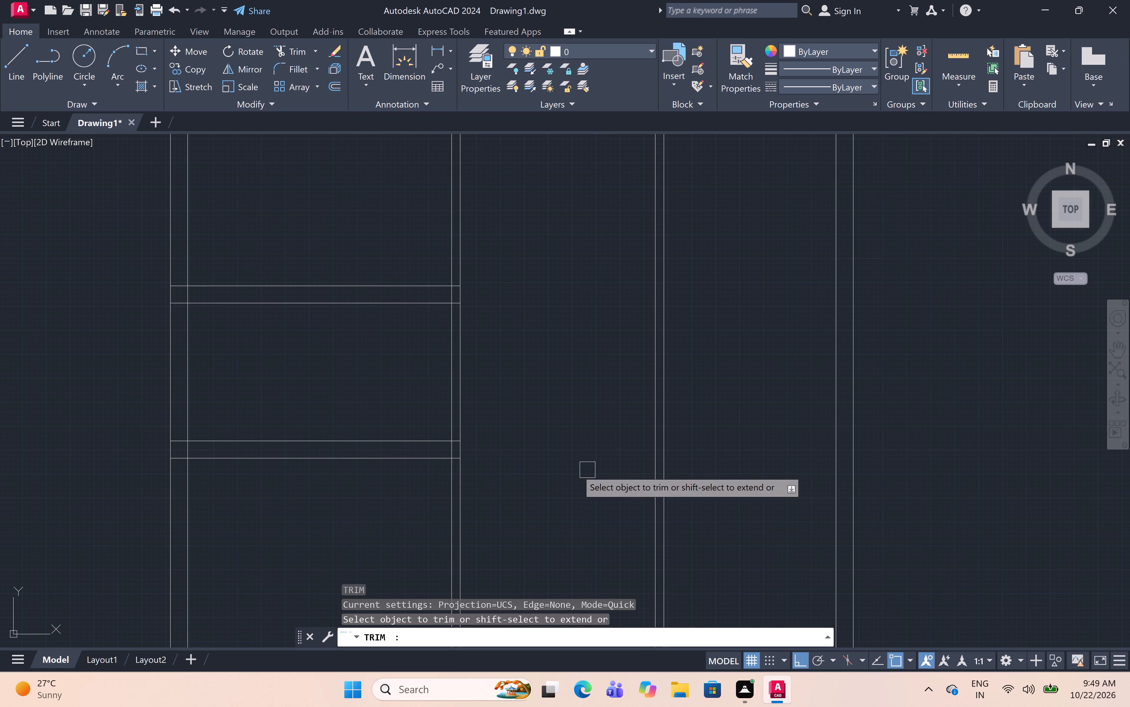
click(125, 500)
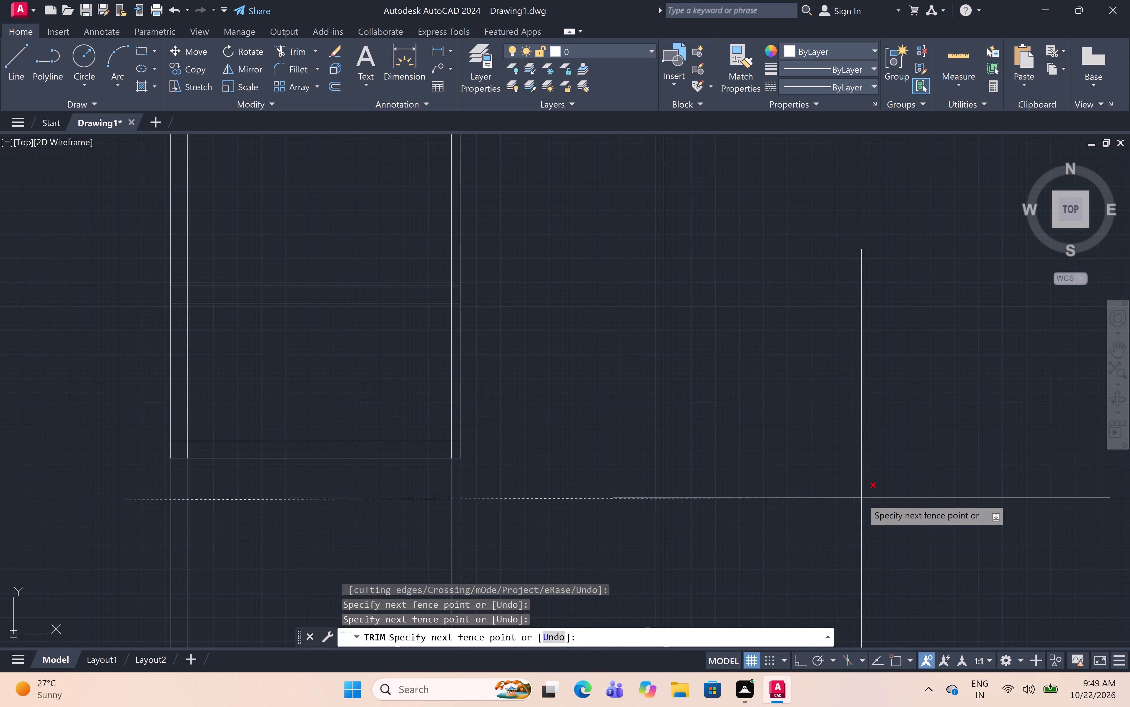
click(322, 534)
key(Escape)
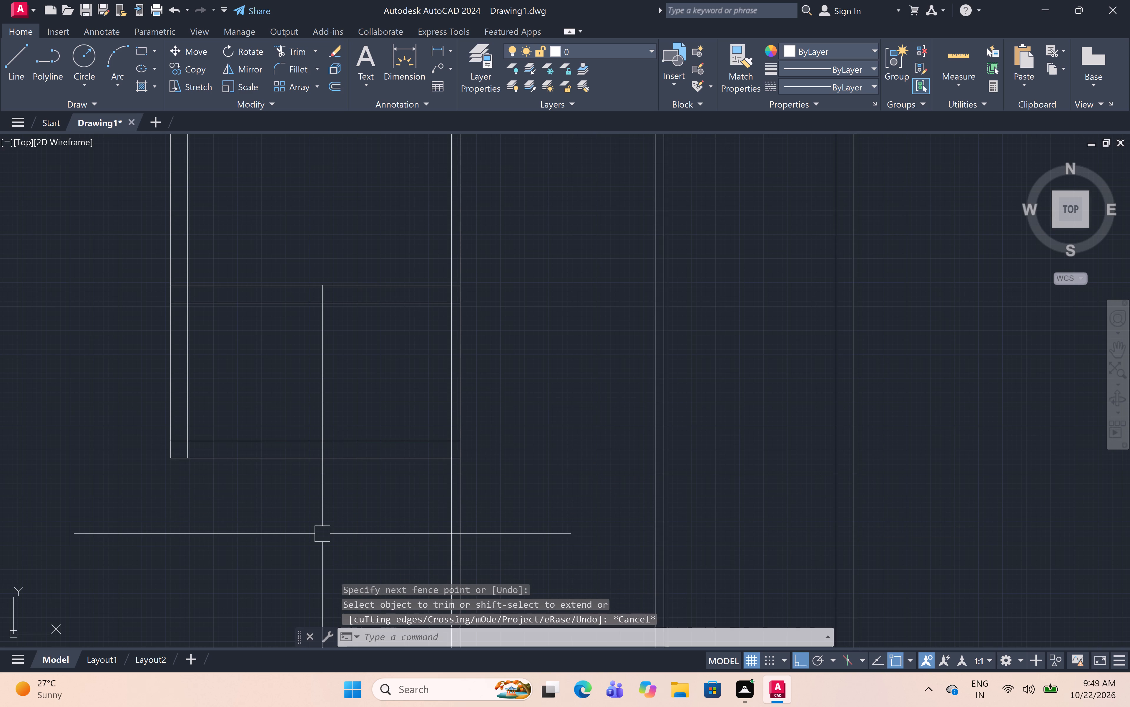
Extend both bottom wall lines across the plan to the outer line of the right outer wall.
text(ex)
key(space)
click(379, 414)
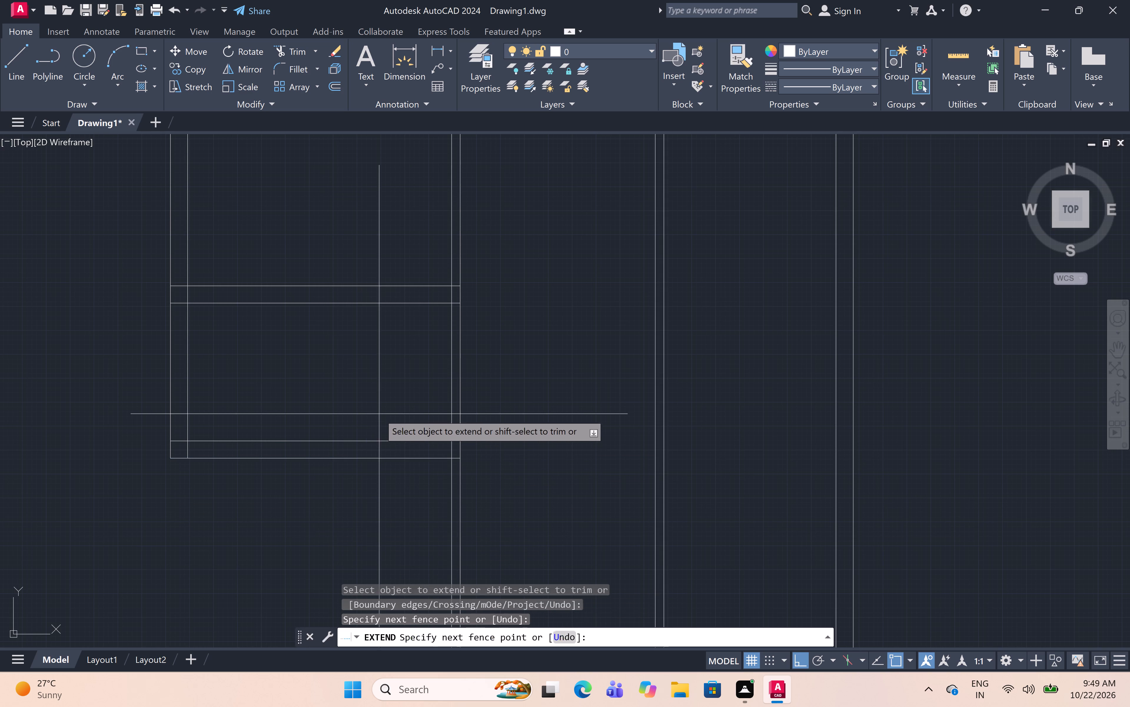
click(369, 480)
drag(570, 351, 571, 353)
drag(562, 601, 558, 591)
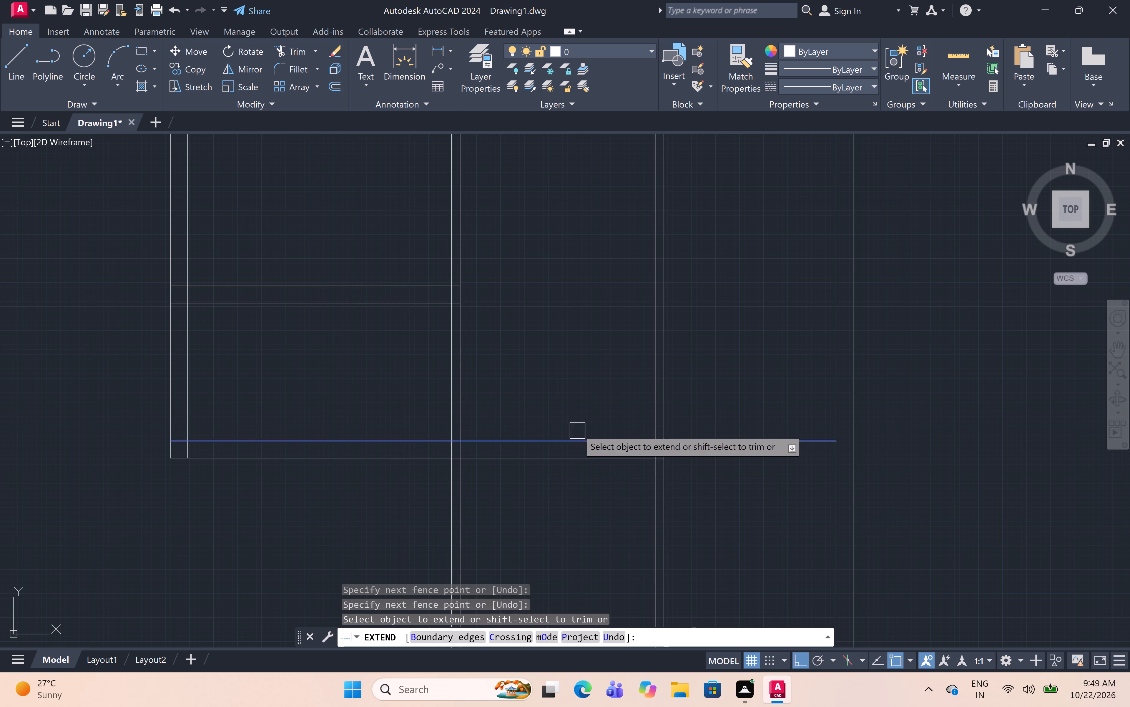
click(580, 397)
click(541, 488)
drag(719, 329, 719, 336)
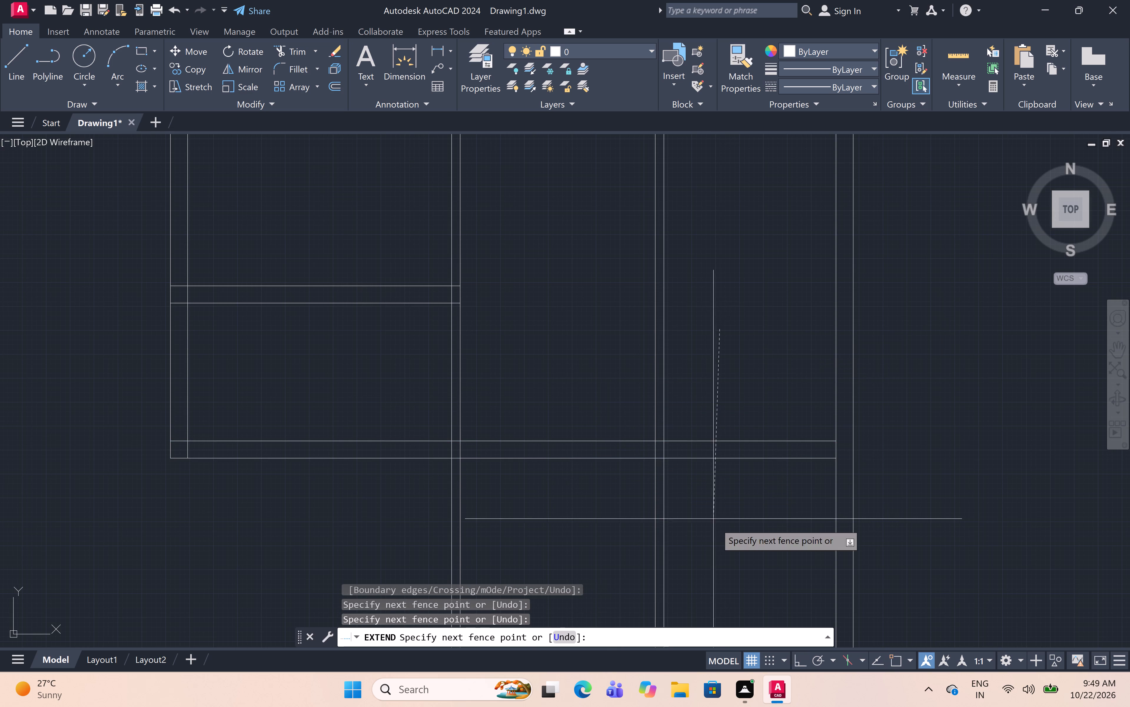
click(720, 559)
key(Escape)
Trim the remaining vertical wall and partition lines that run below the bottom wall.
text(tr)
key(space)
click(403, 534)
click(908, 507)
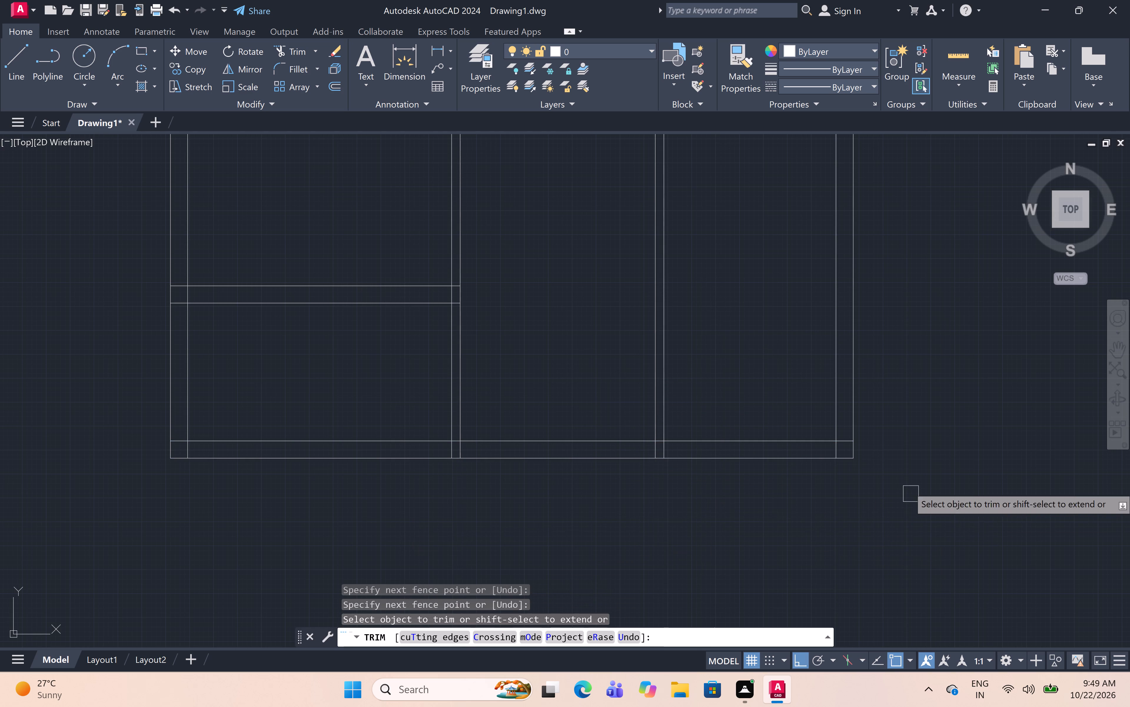
scroll(919, 463, down, 2)
middle_drag(919, 463, 880, 530)
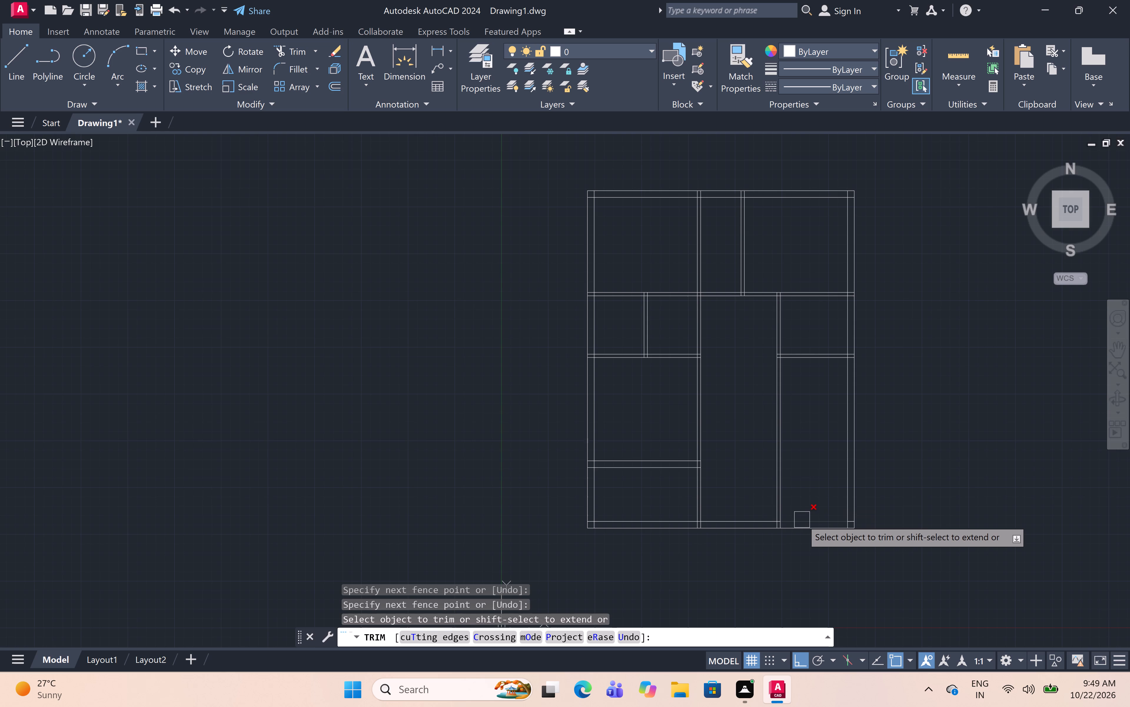
scroll(792, 508, up, 2)
middle_drag(792, 508, 726, 480)
scroll(726, 480, down, 1)
middle_drag(726, 480, 708, 449)
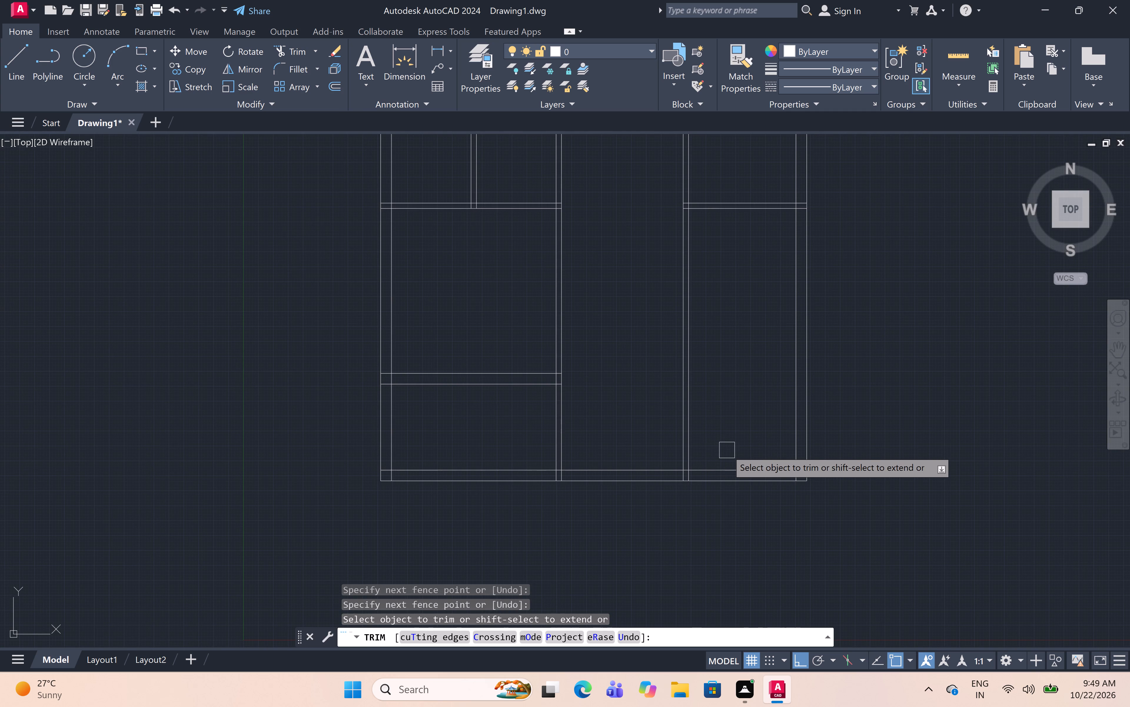
key(Escape)
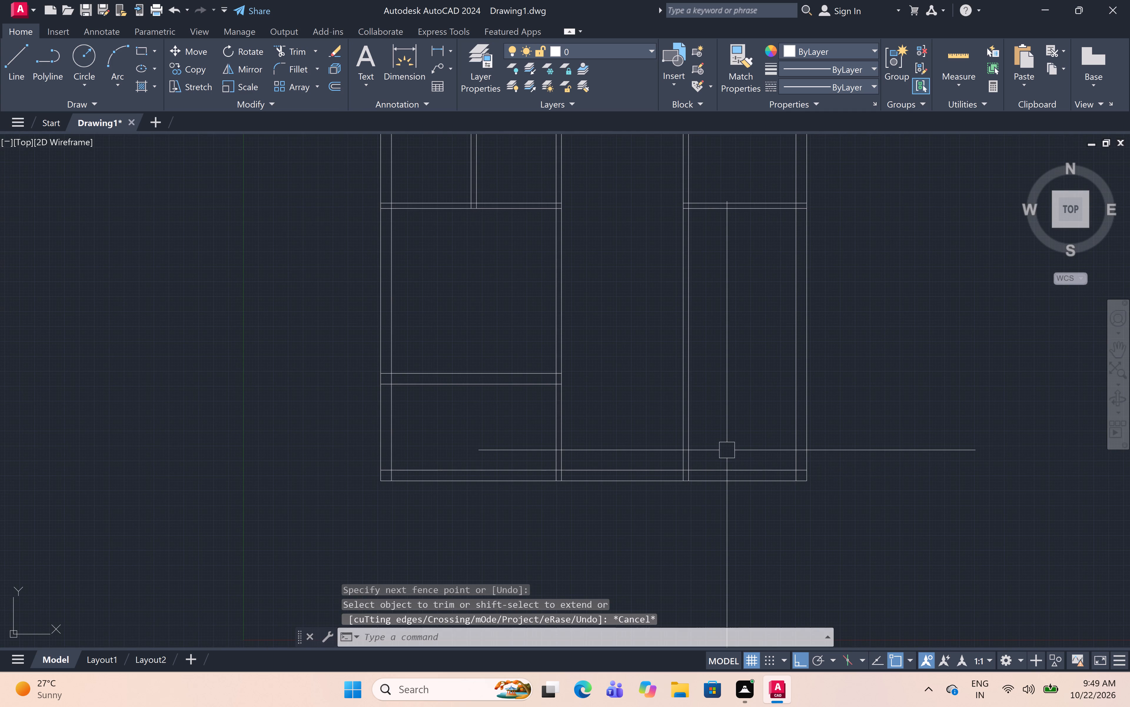
Extend both lines of the left room's lower 9" wall across the plan to the outer line of the right outer wall.
text(ex)
key(space)
click(508, 351)
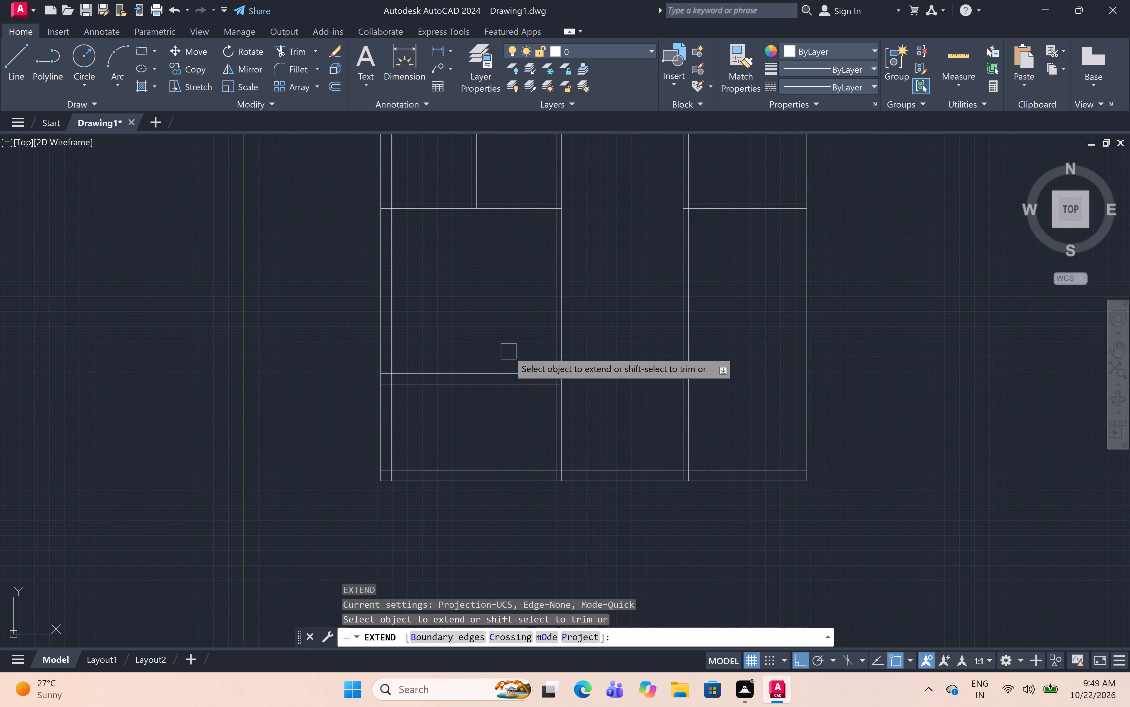
click(512, 391)
click(626, 339)
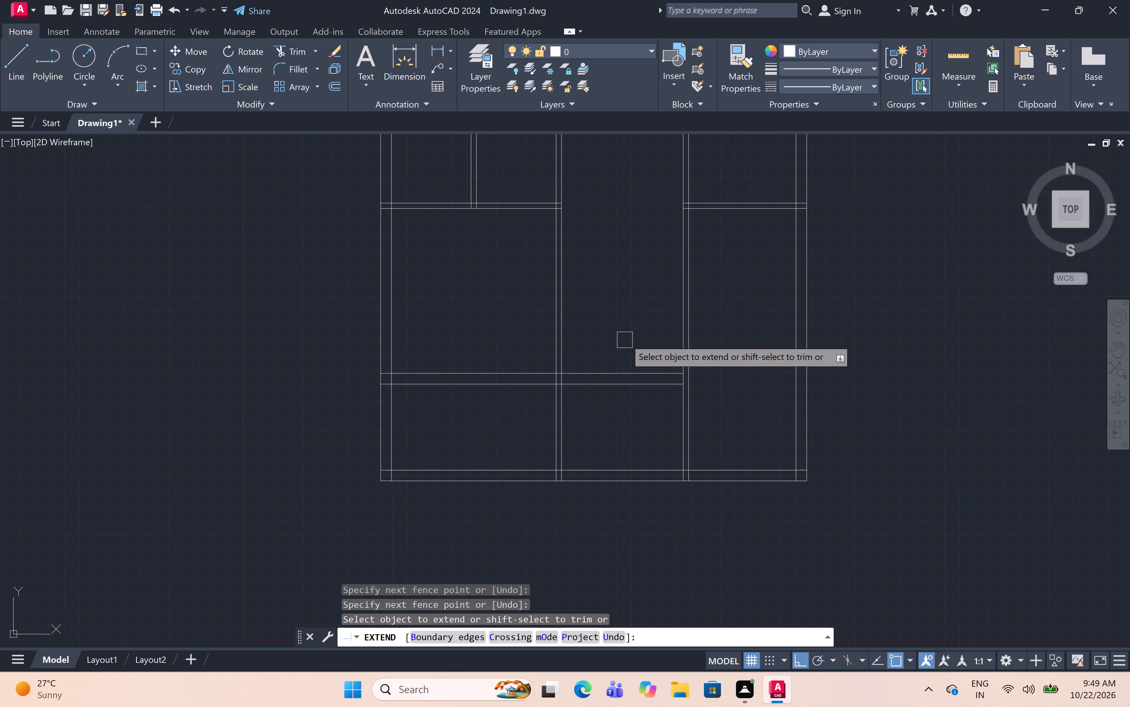
click(628, 440)
click(627, 352)
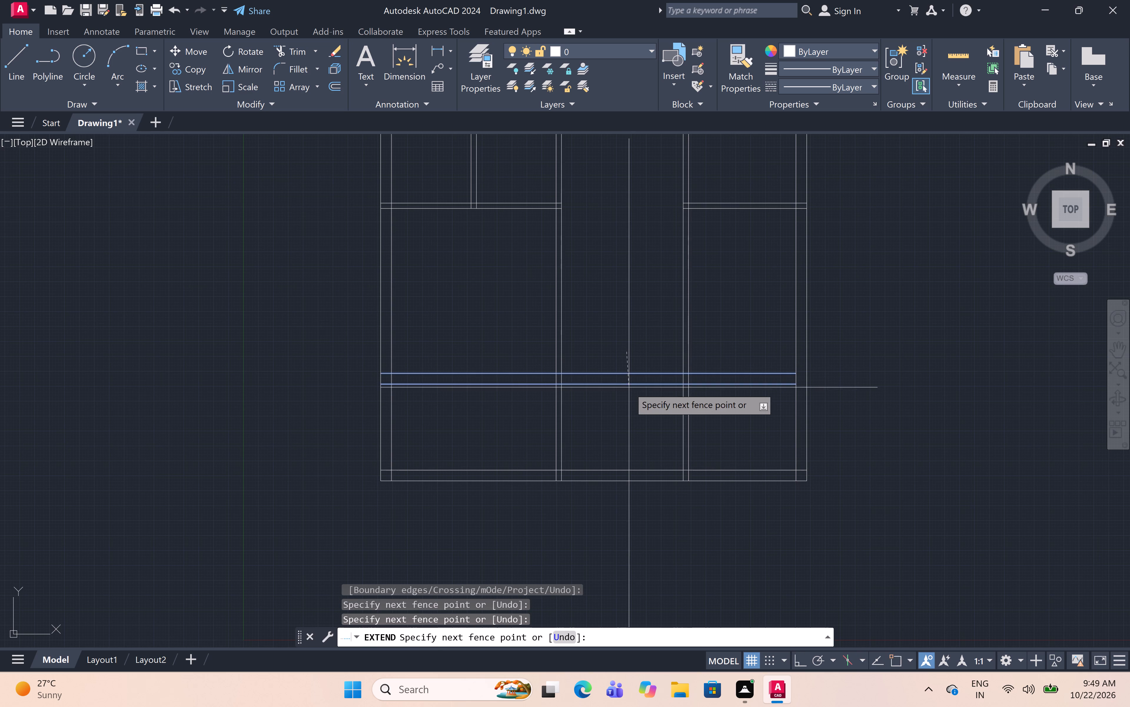
click(629, 389)
click(725, 354)
click(725, 394)
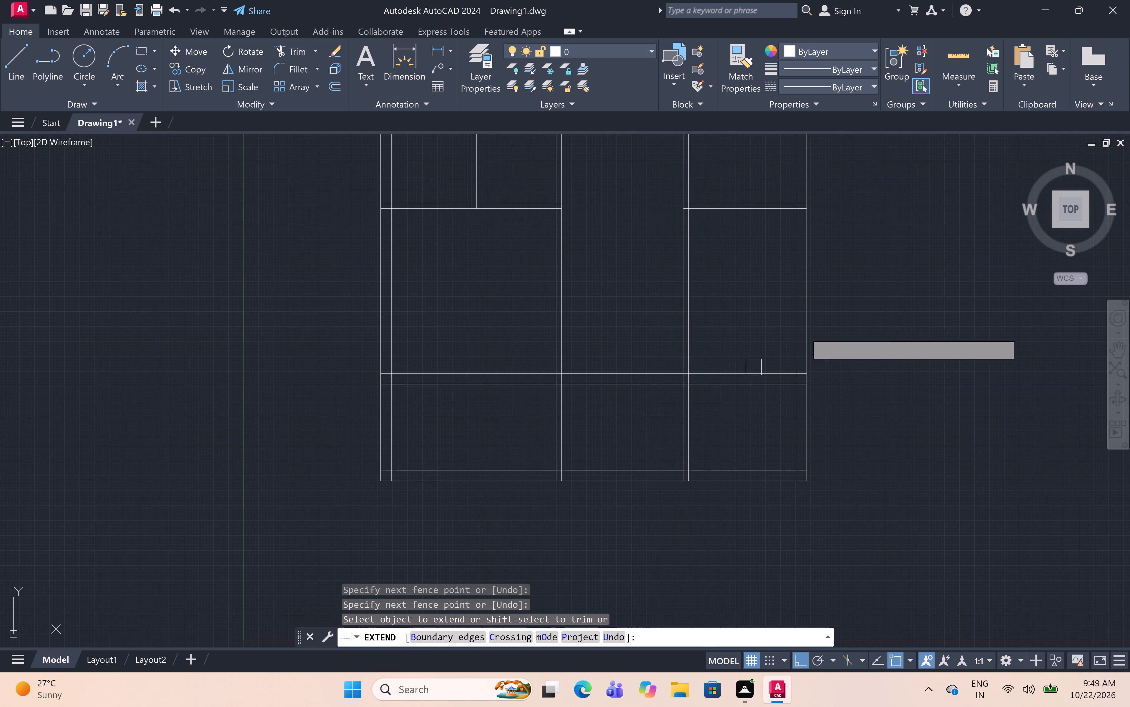
scroll(840, 315, down, 2)
middle_drag(840, 315, 839, 366)
key(Escape)
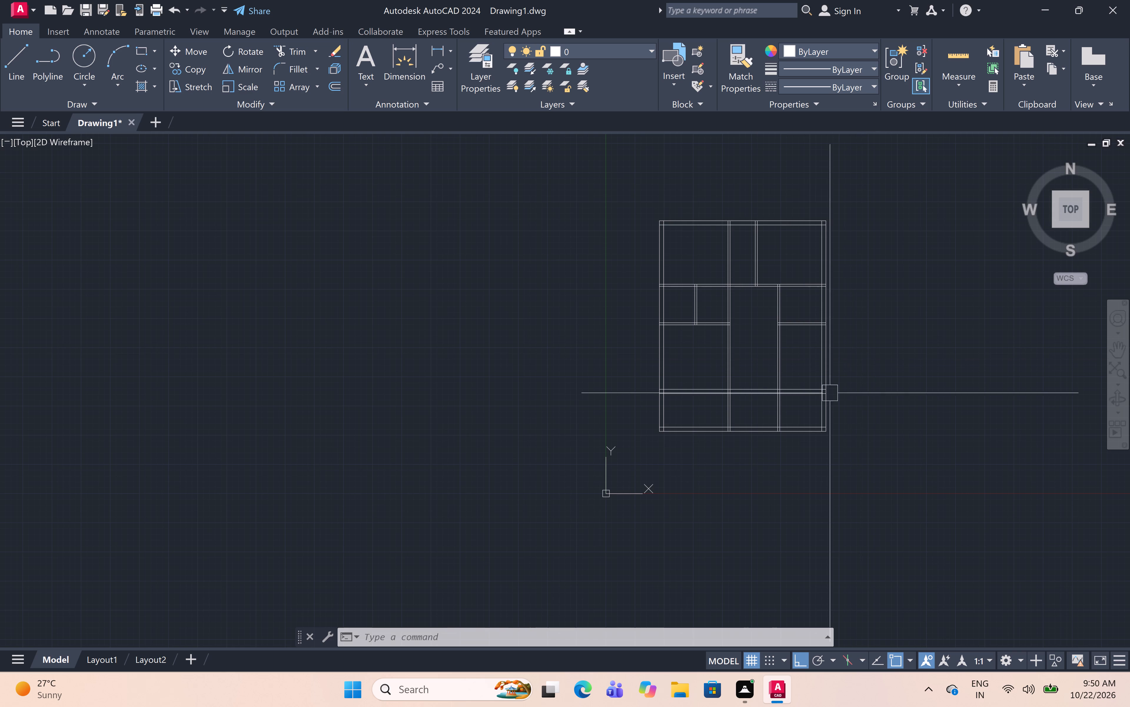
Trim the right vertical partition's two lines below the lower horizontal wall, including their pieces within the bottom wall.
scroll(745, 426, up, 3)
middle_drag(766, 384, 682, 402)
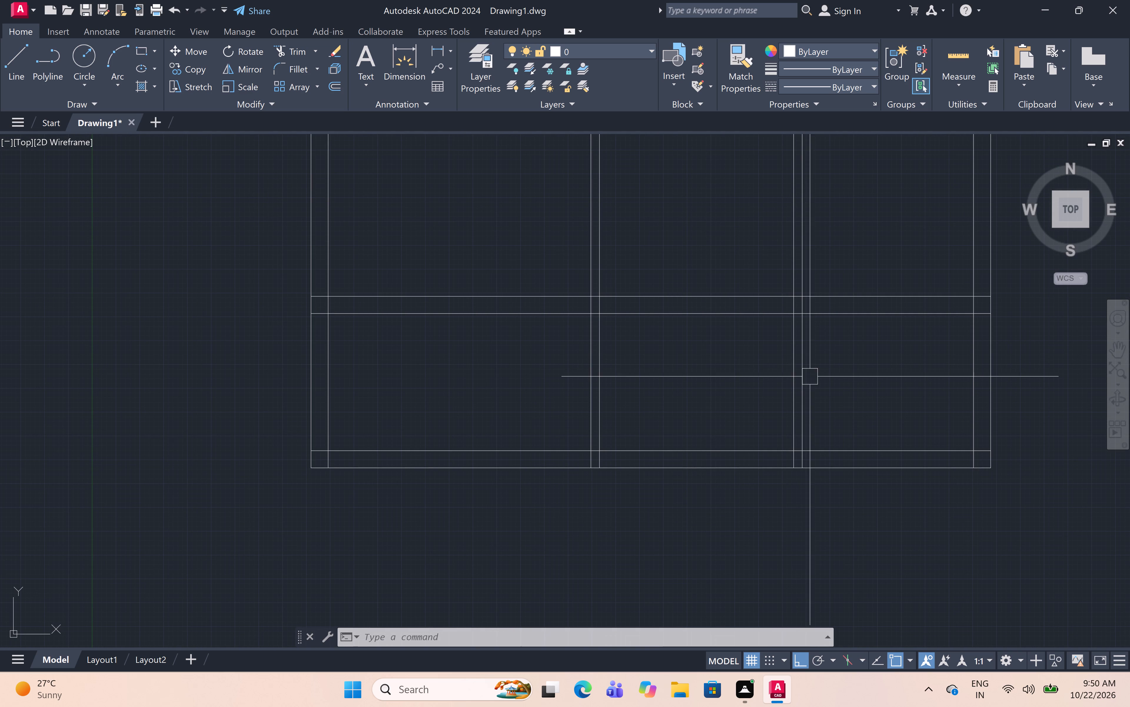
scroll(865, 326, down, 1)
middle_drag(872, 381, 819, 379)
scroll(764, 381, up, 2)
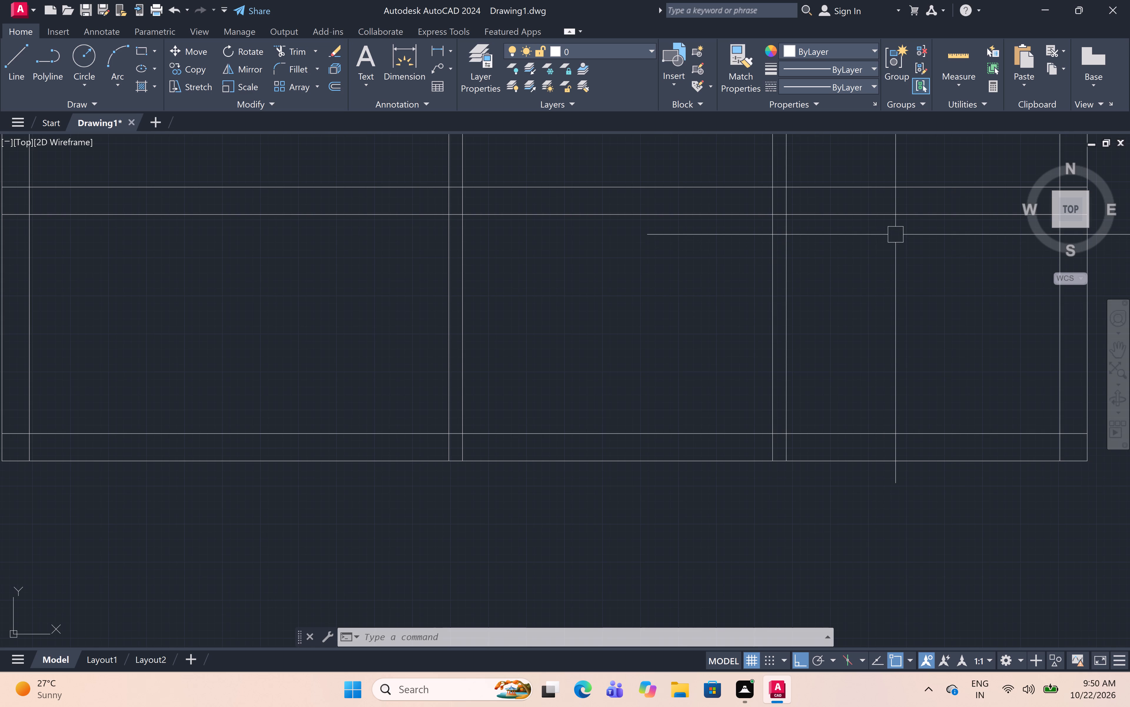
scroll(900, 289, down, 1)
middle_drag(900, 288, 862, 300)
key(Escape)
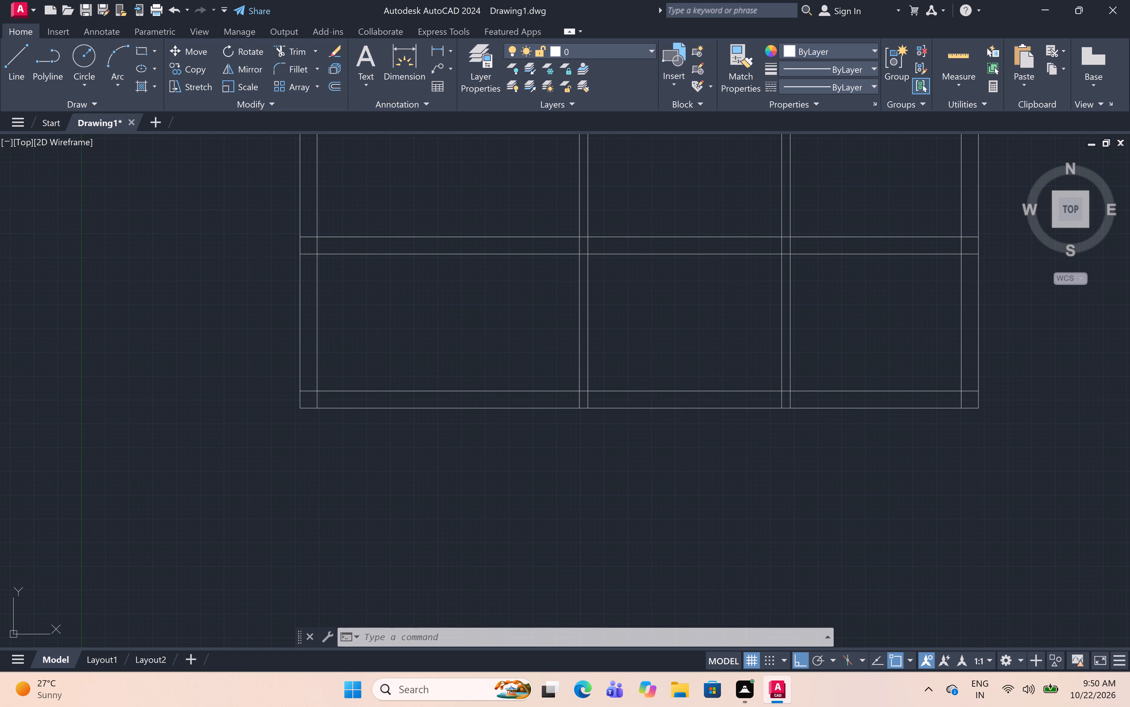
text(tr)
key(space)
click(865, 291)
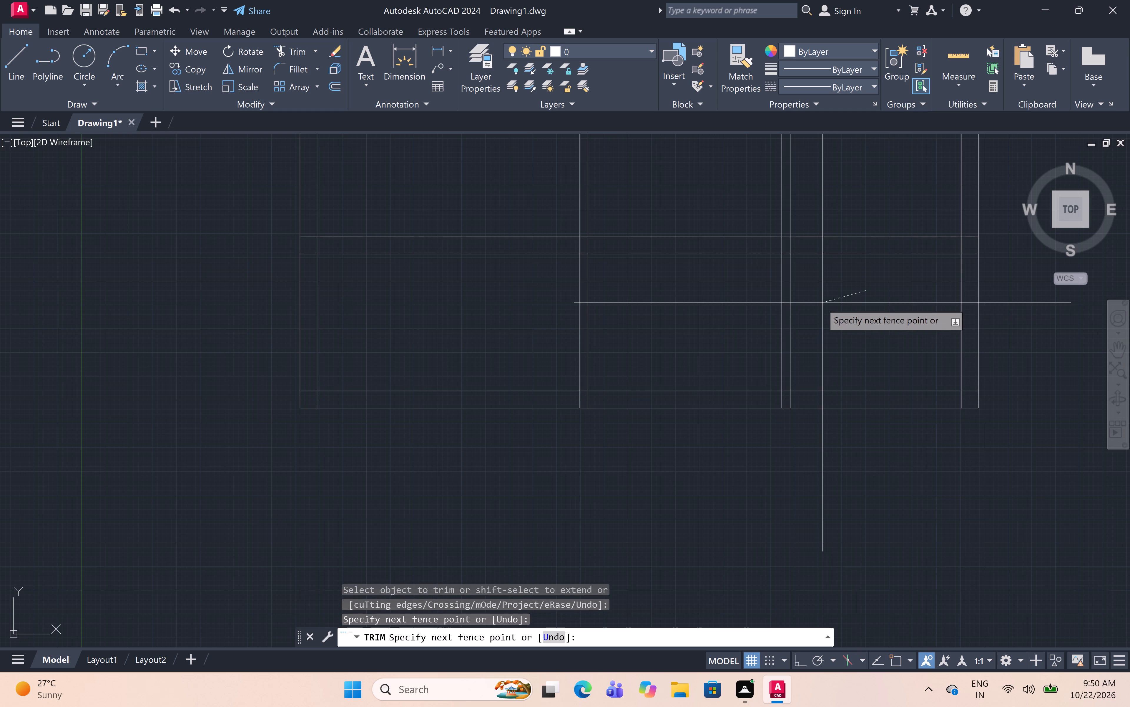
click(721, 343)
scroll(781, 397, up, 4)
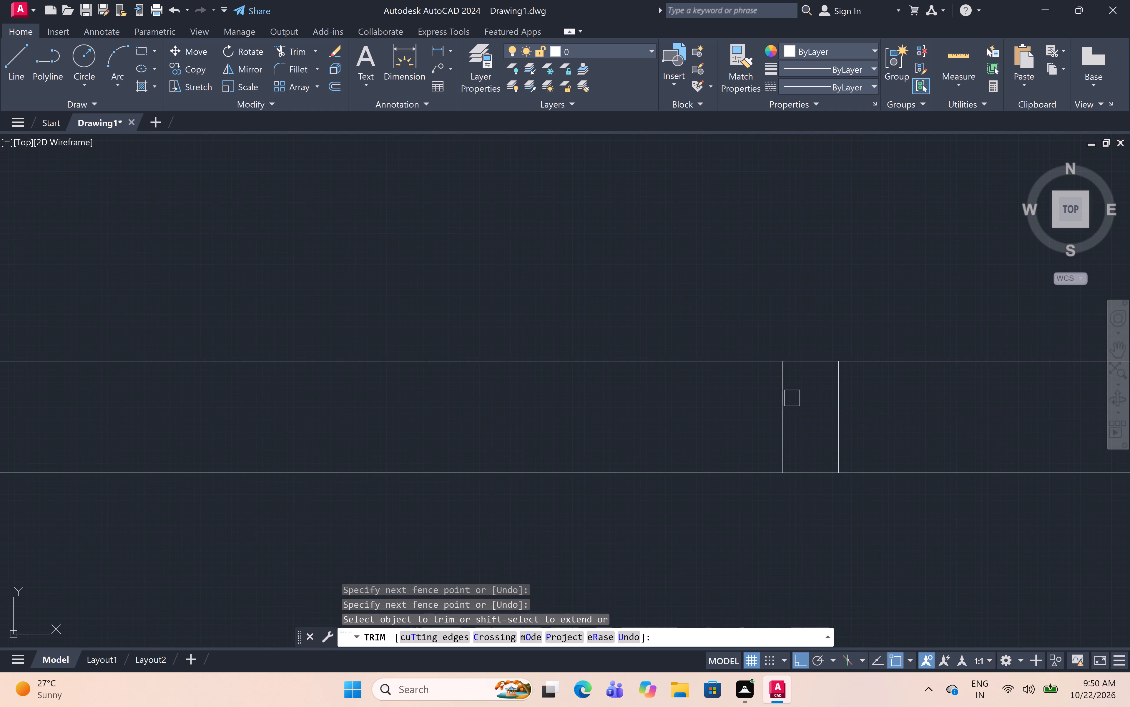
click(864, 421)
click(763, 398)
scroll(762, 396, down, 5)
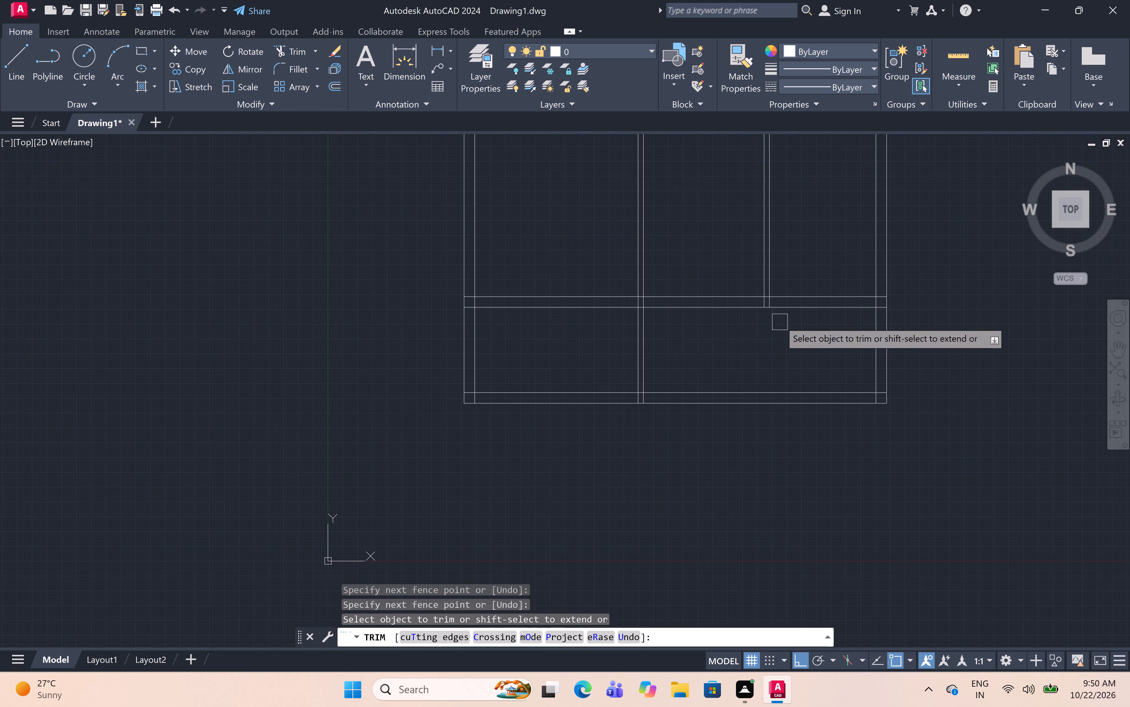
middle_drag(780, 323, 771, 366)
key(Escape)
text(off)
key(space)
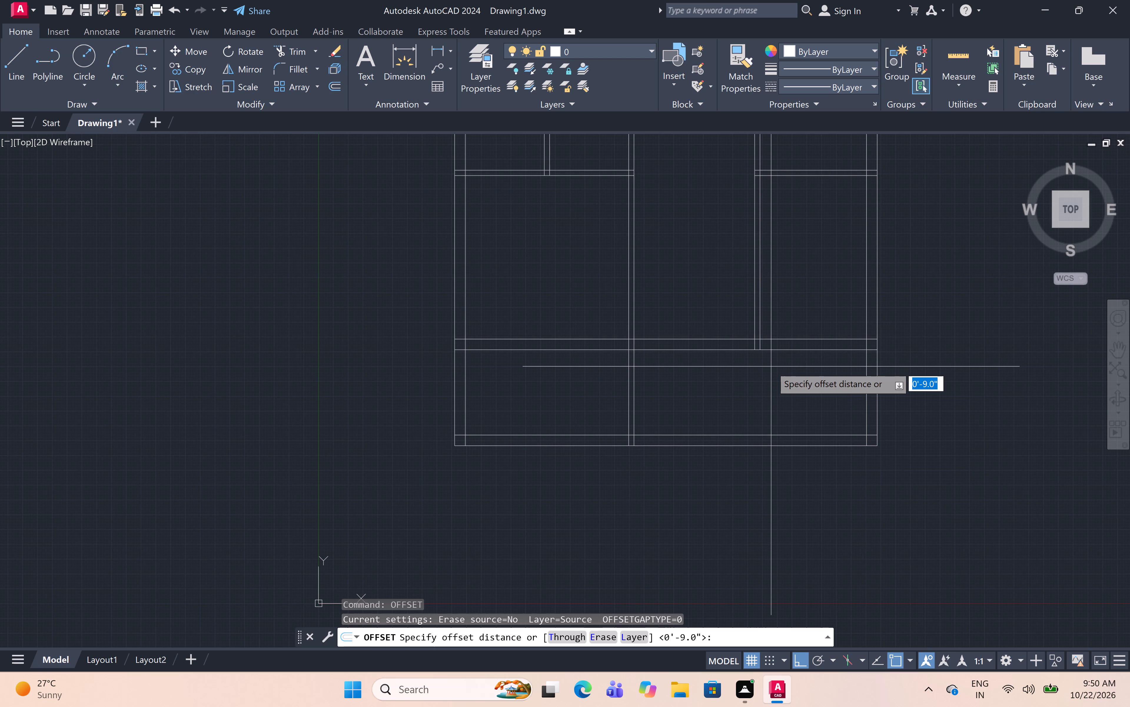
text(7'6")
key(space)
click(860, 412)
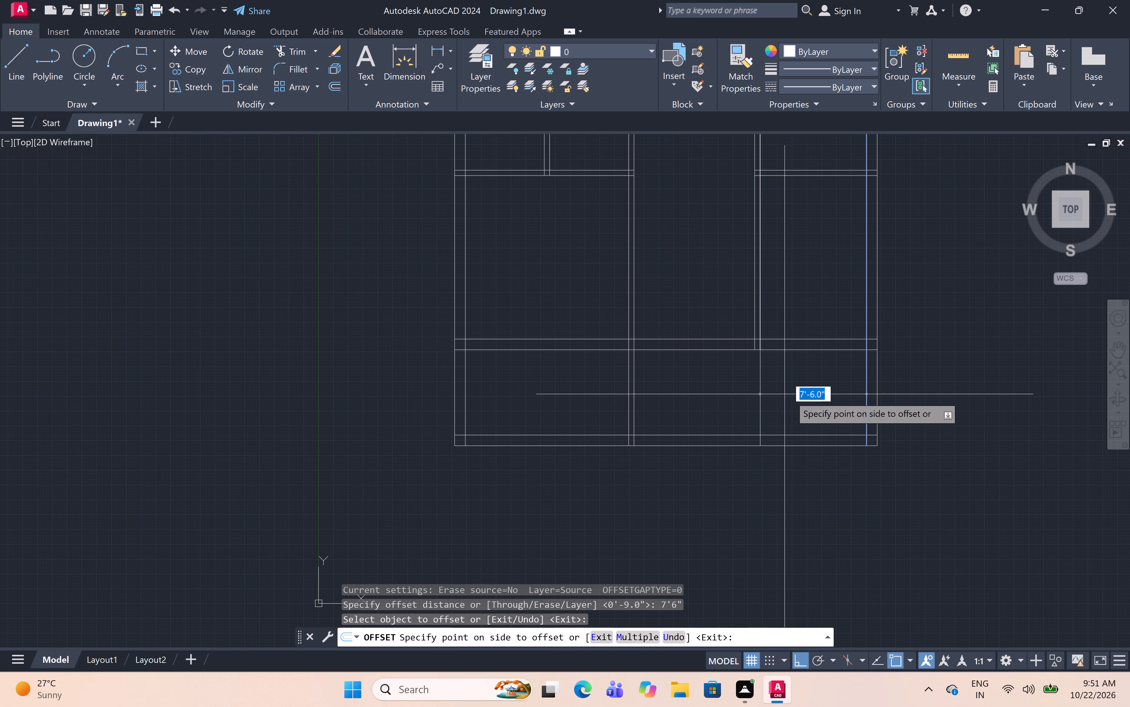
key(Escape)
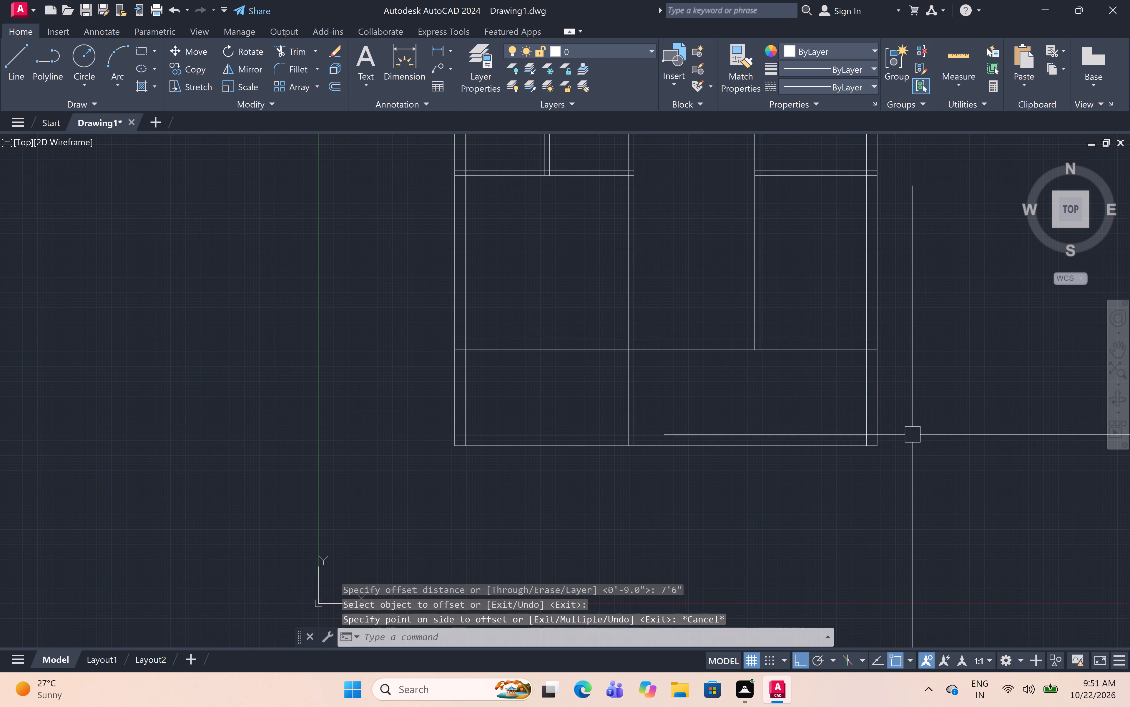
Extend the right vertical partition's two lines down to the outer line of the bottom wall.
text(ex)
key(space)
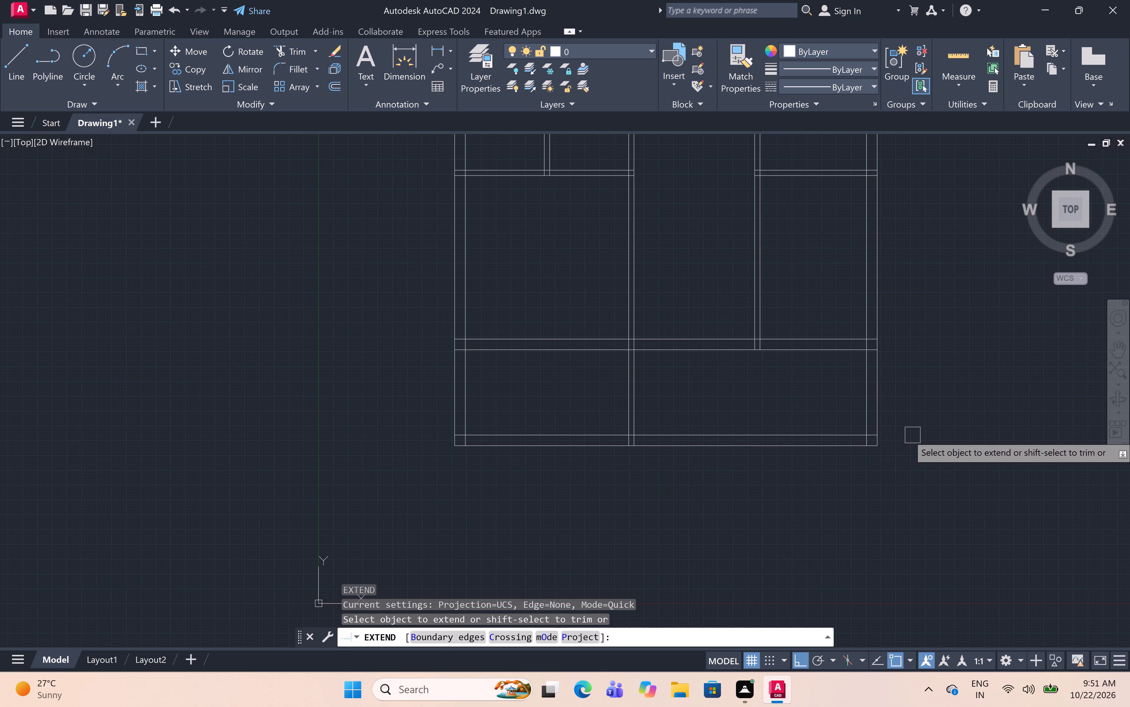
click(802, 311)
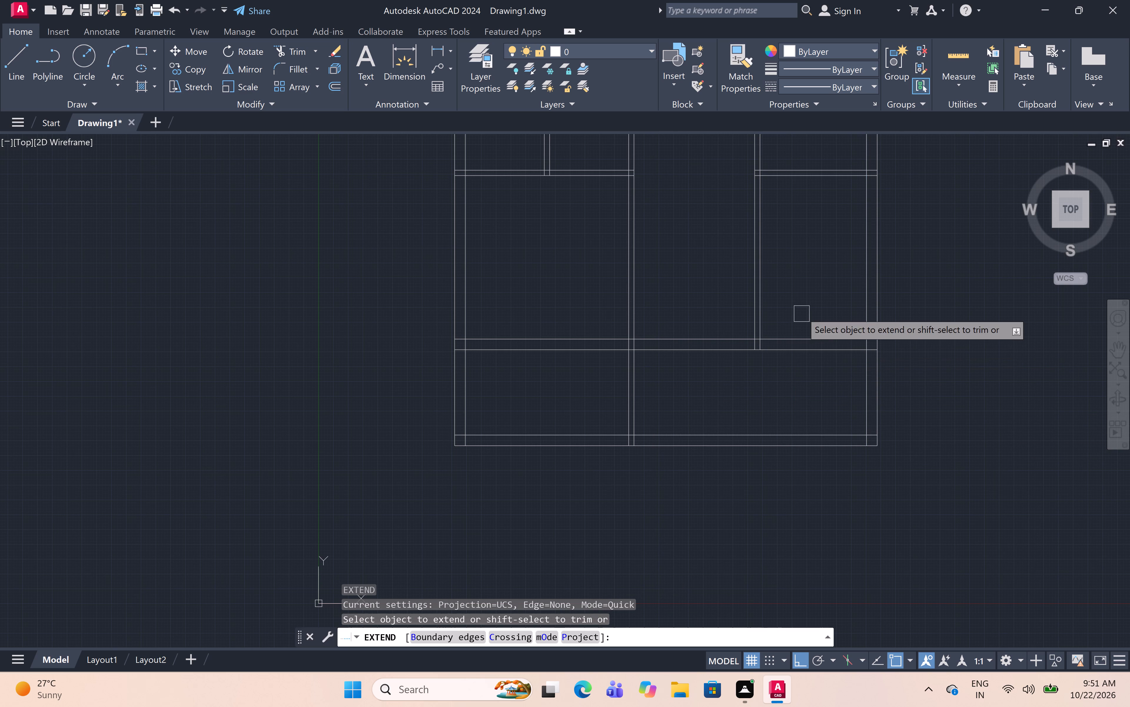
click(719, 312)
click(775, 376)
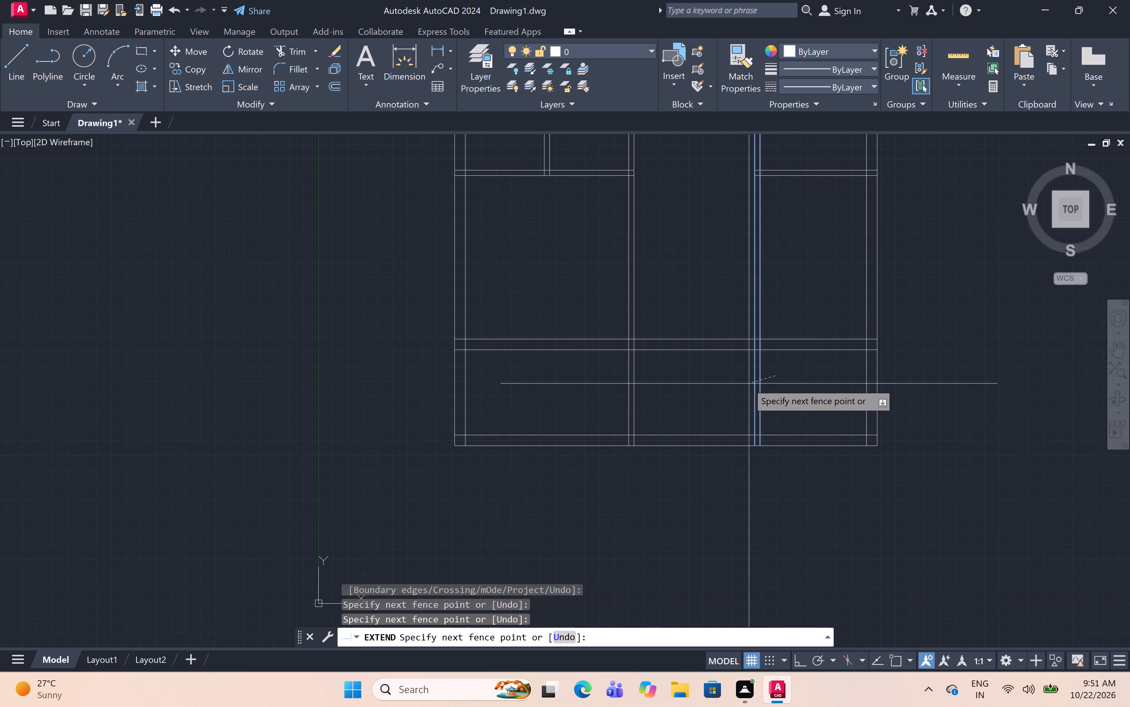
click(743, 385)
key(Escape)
Trim the right vertical partition's lines between the right room's horizontal partition and the lower horizontal wall.
middle_drag(803, 393, 786, 471)
text(tr)
key(space)
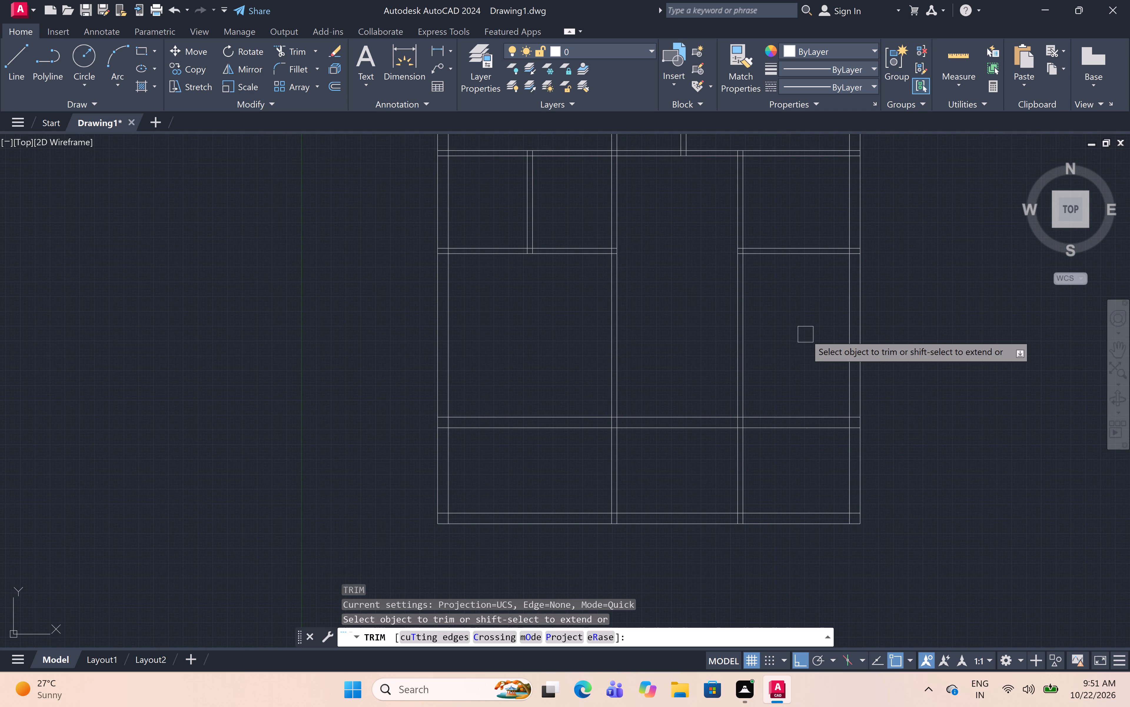
click(785, 334)
click(716, 351)
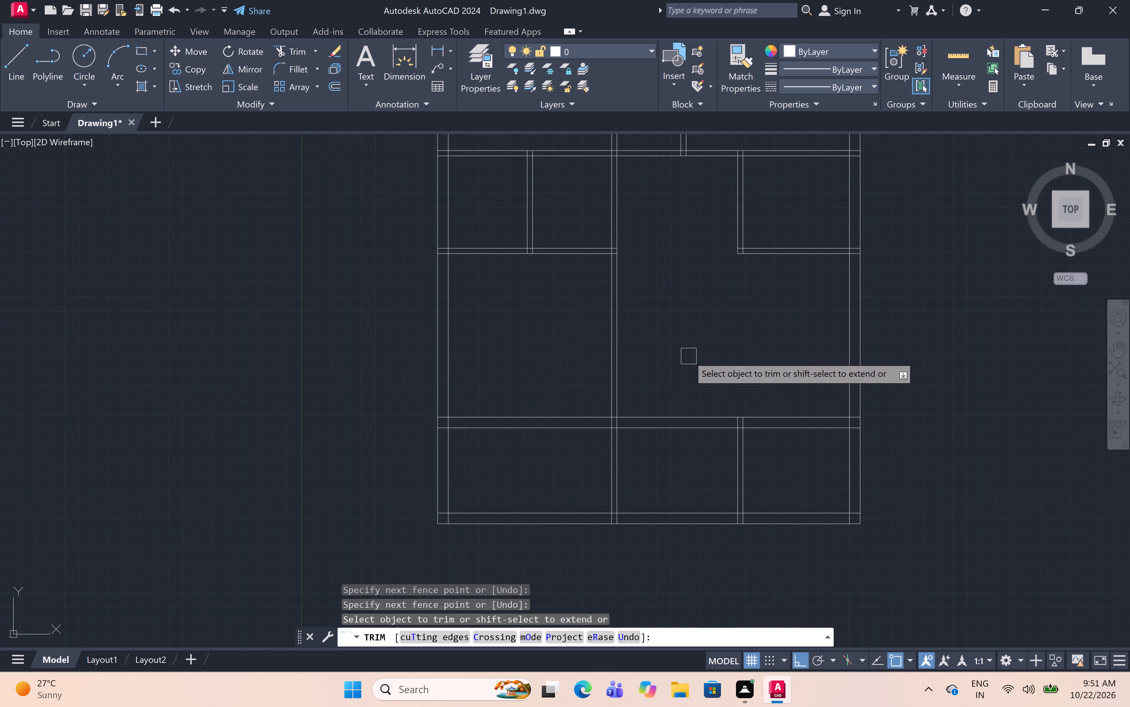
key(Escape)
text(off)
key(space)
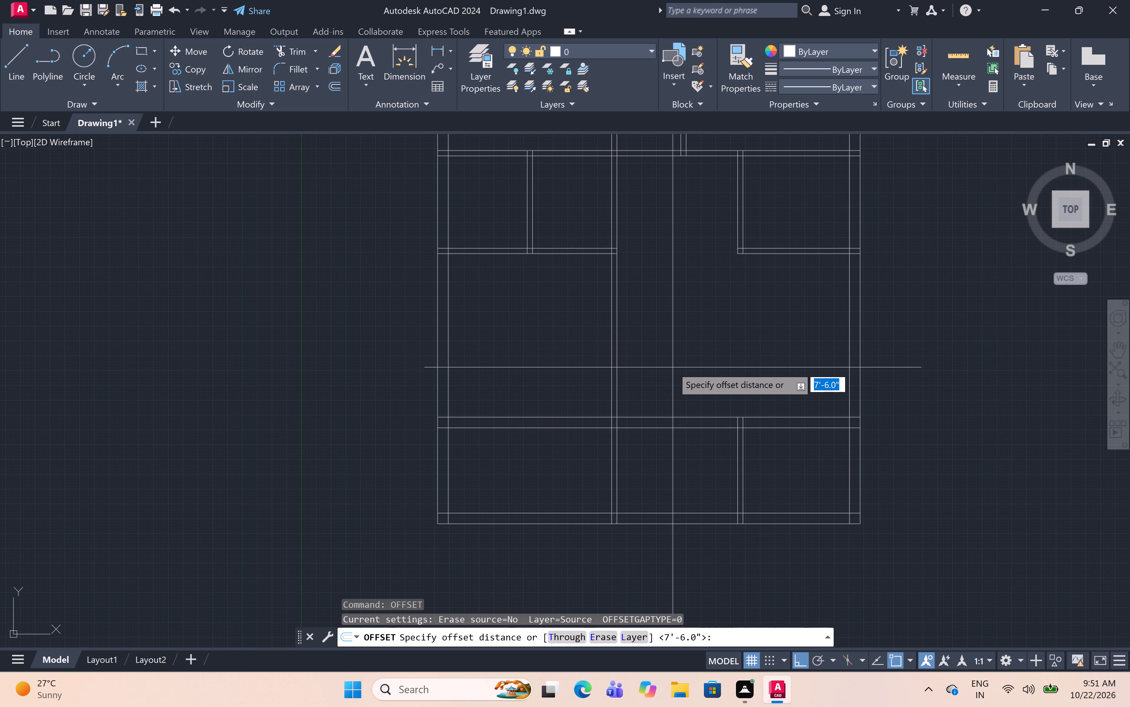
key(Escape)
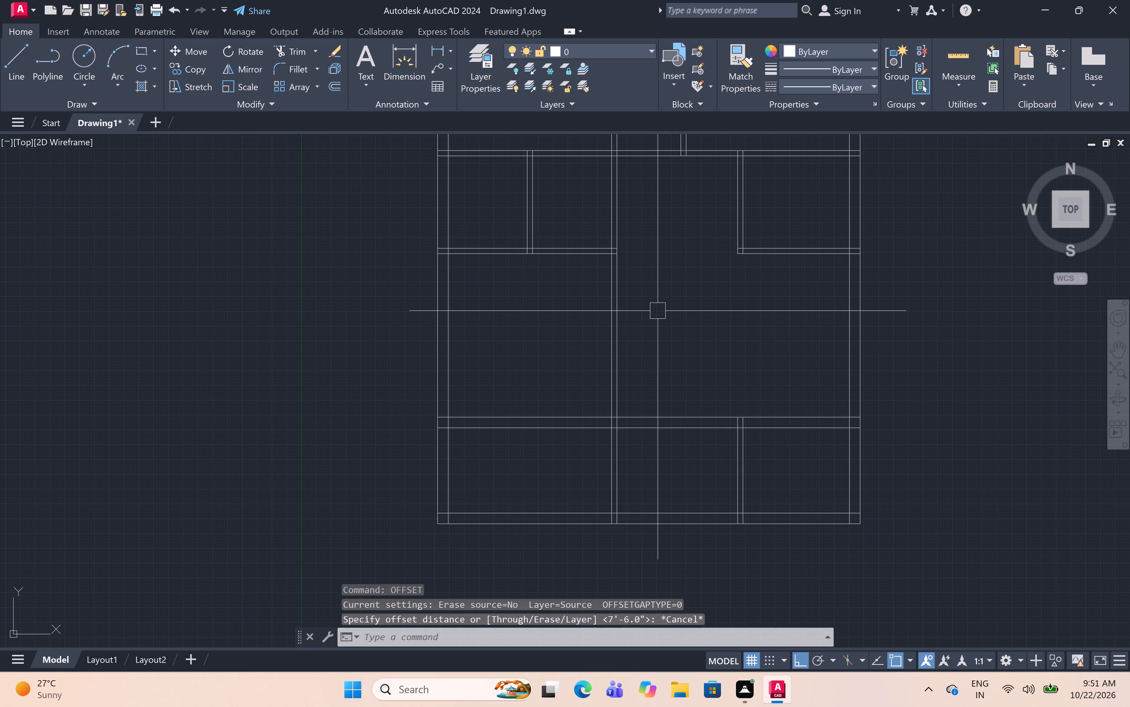
Trim the middle vertical partition's two lines below the lower horizontal wall, including their pieces within the bottom wall.
key(t)
text(r)
key(space)
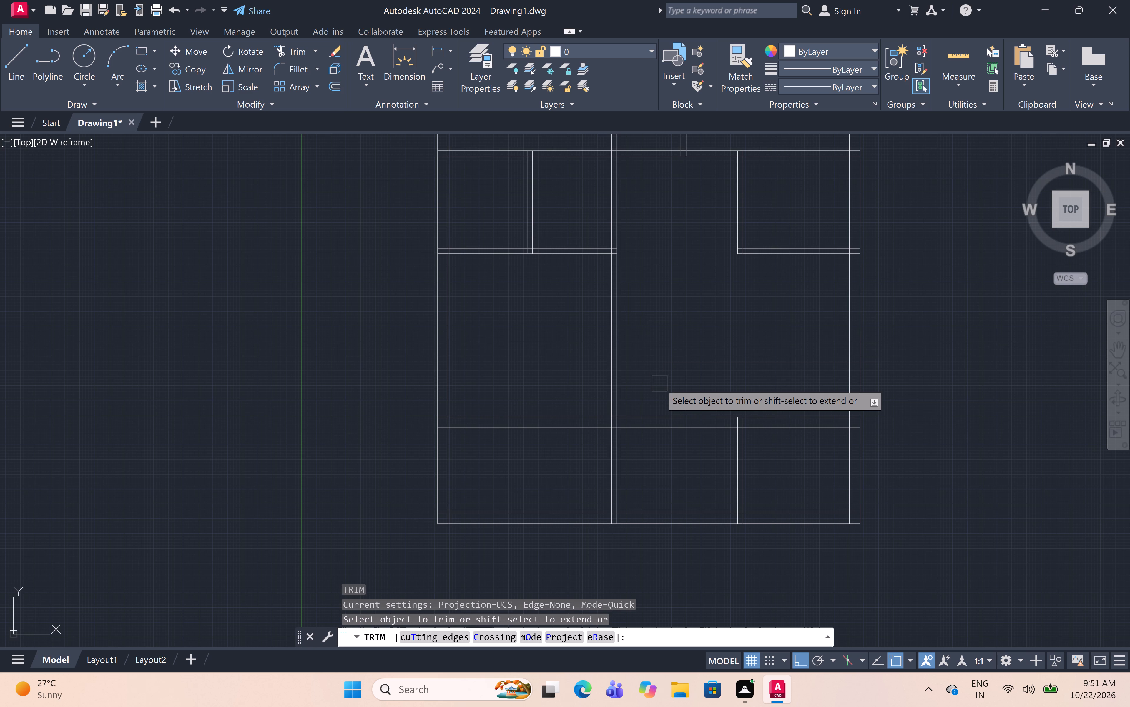
click(637, 464)
click(558, 466)
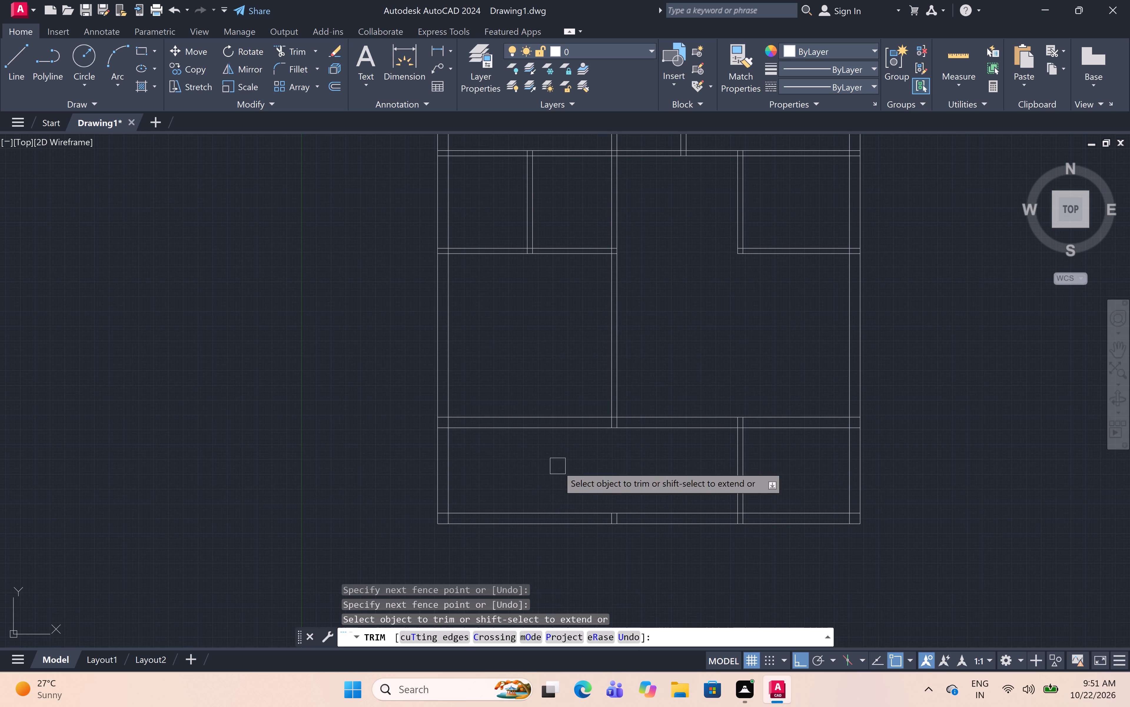
scroll(612, 515, up, 4)
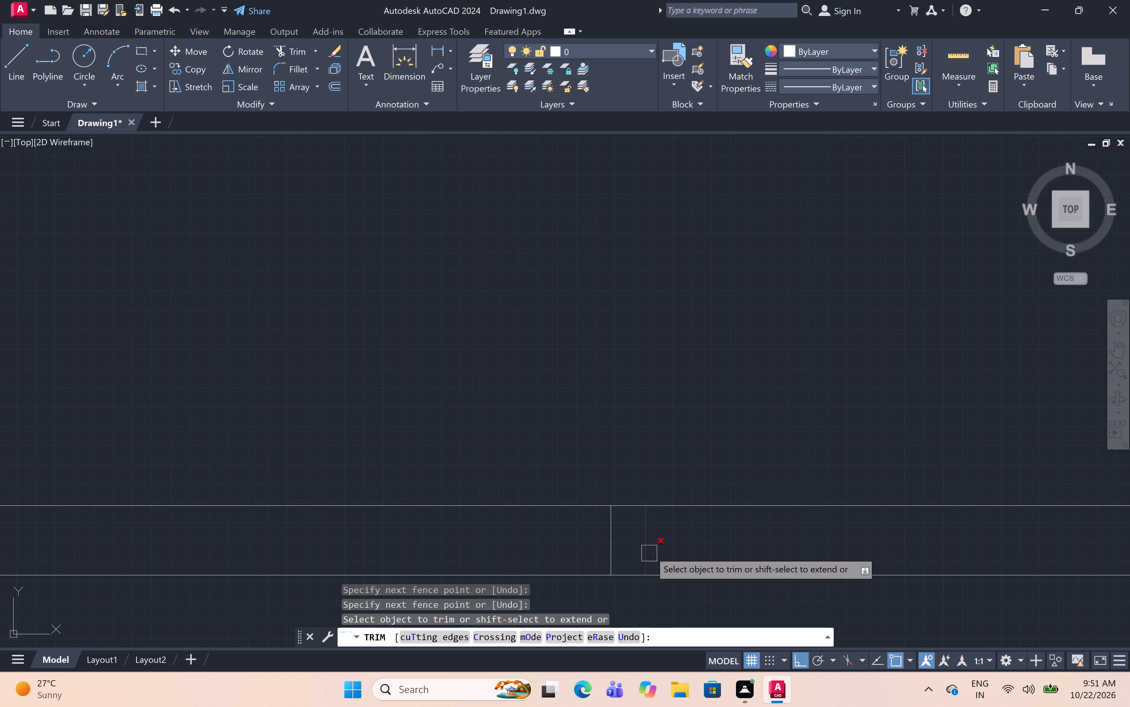
click(655, 541)
click(526, 545)
scroll(630, 376, down, 5)
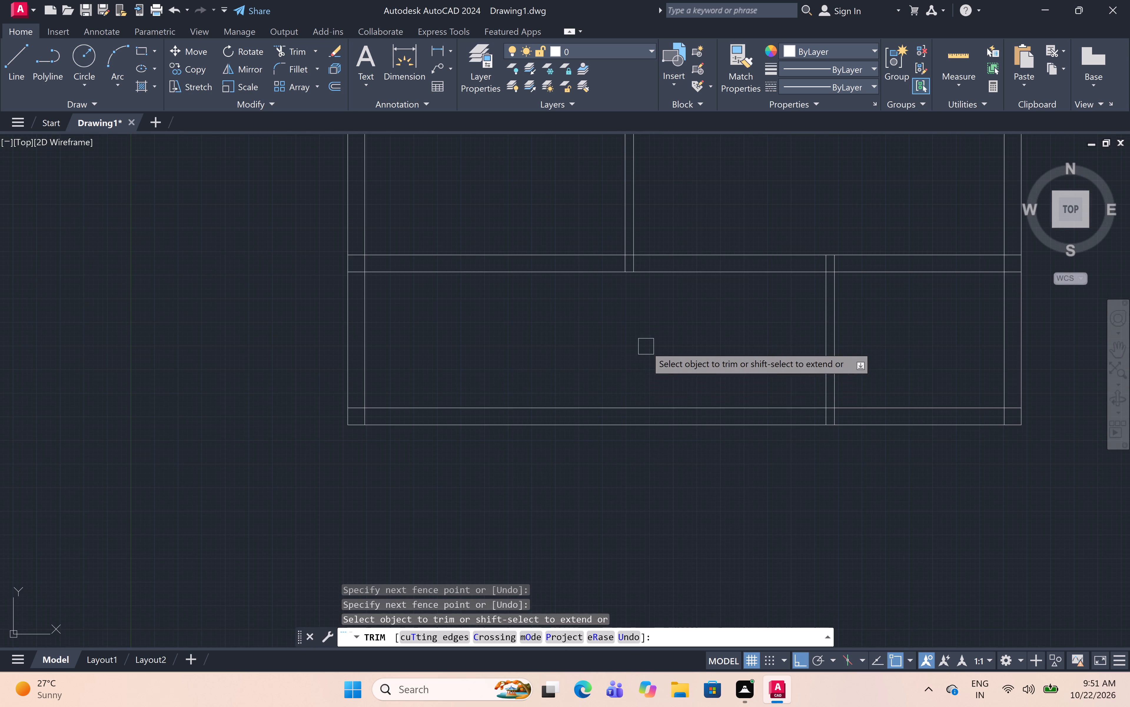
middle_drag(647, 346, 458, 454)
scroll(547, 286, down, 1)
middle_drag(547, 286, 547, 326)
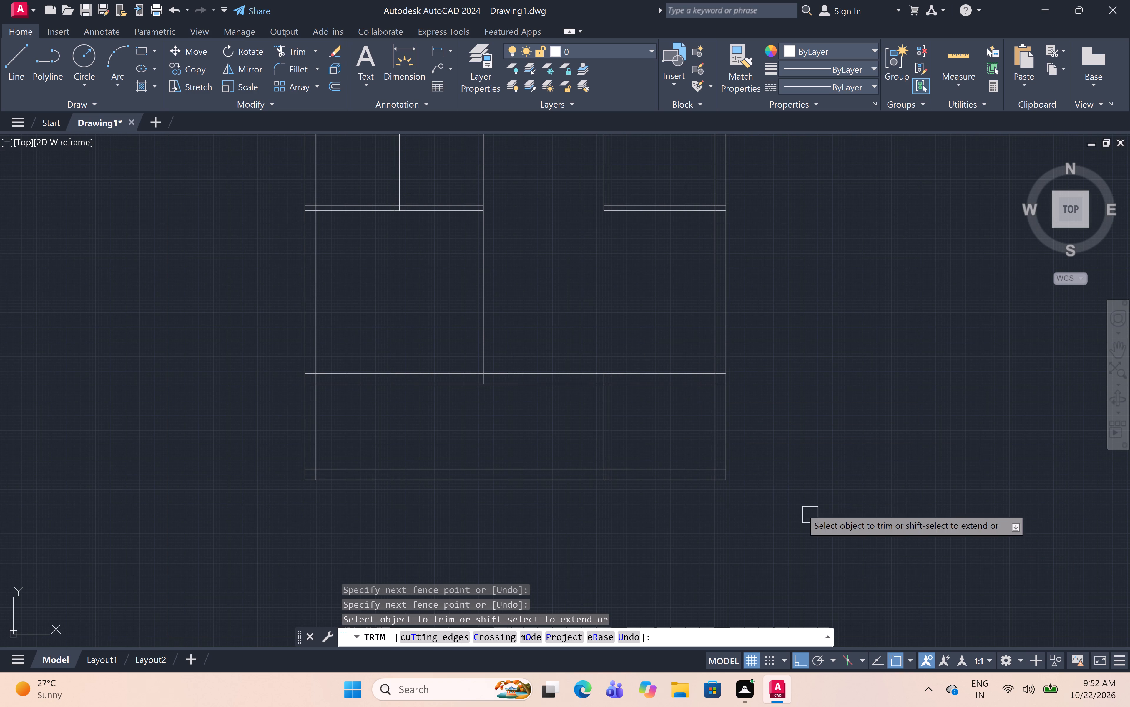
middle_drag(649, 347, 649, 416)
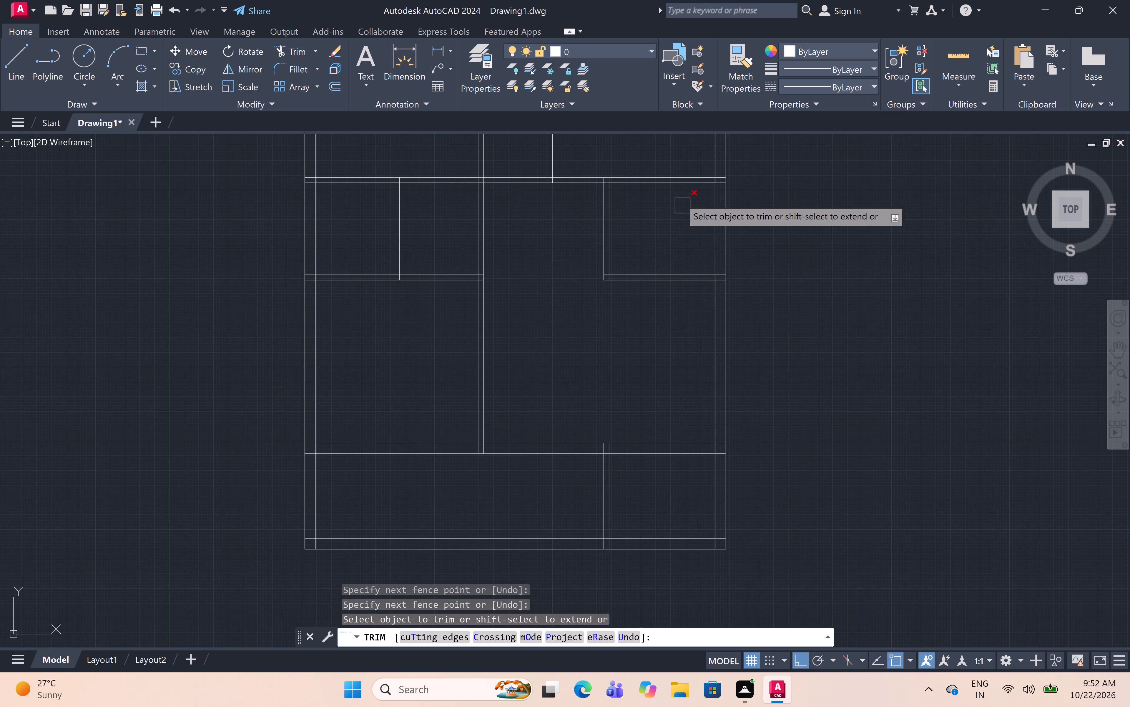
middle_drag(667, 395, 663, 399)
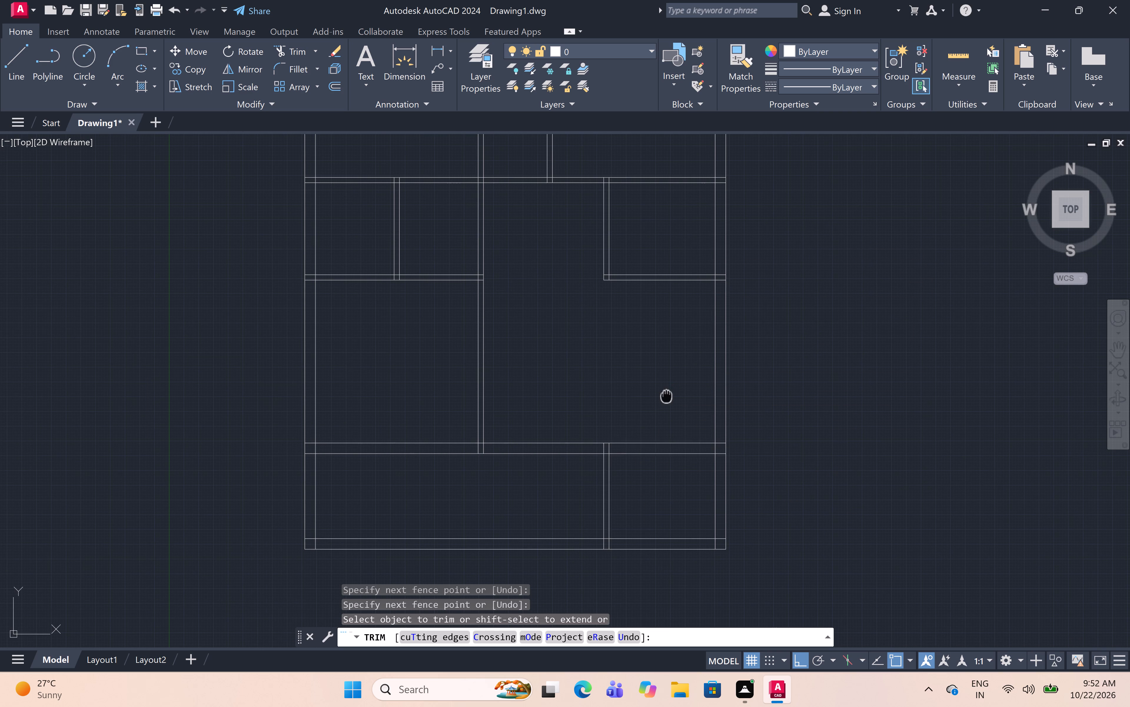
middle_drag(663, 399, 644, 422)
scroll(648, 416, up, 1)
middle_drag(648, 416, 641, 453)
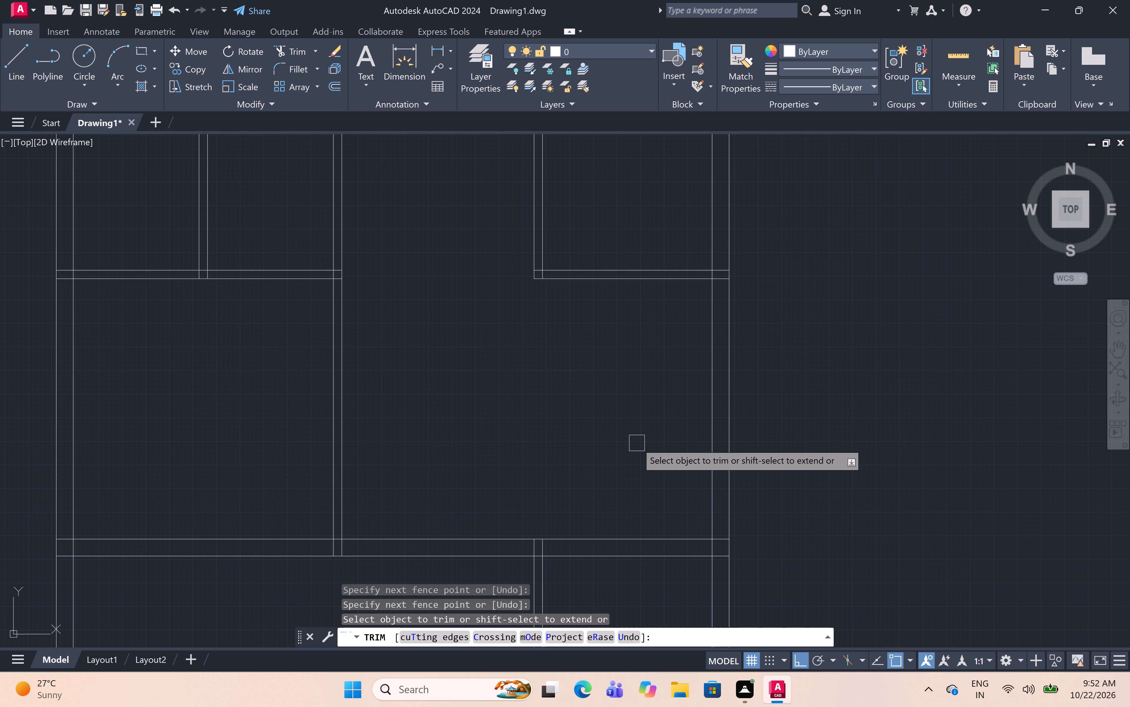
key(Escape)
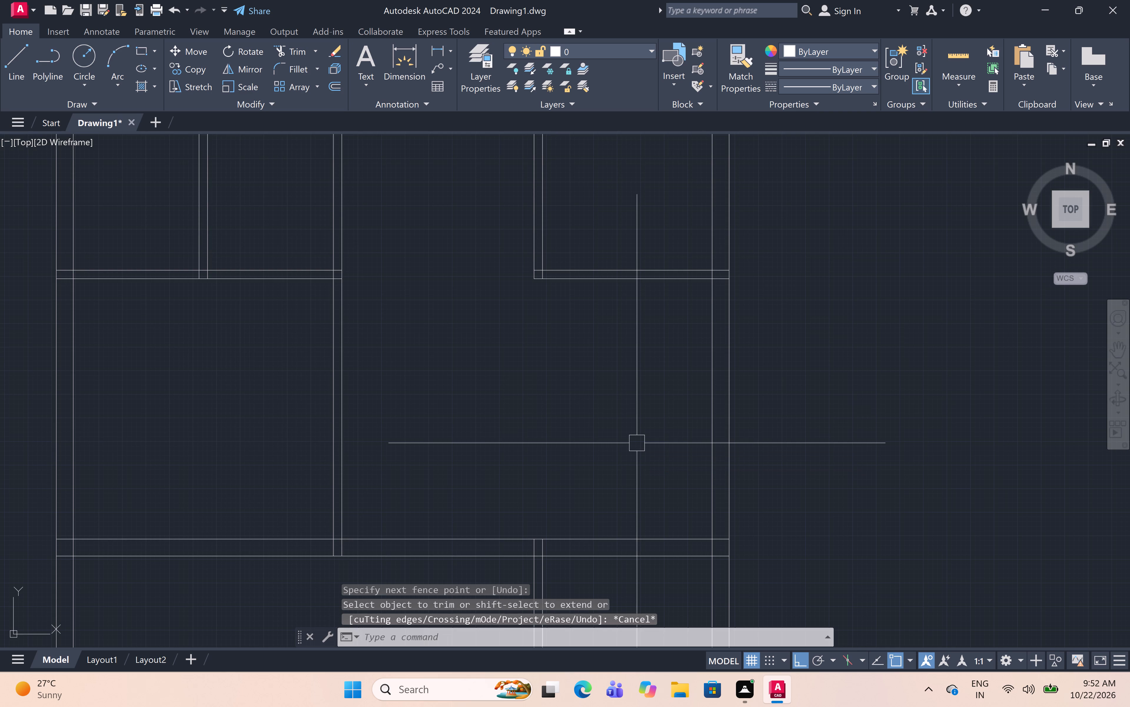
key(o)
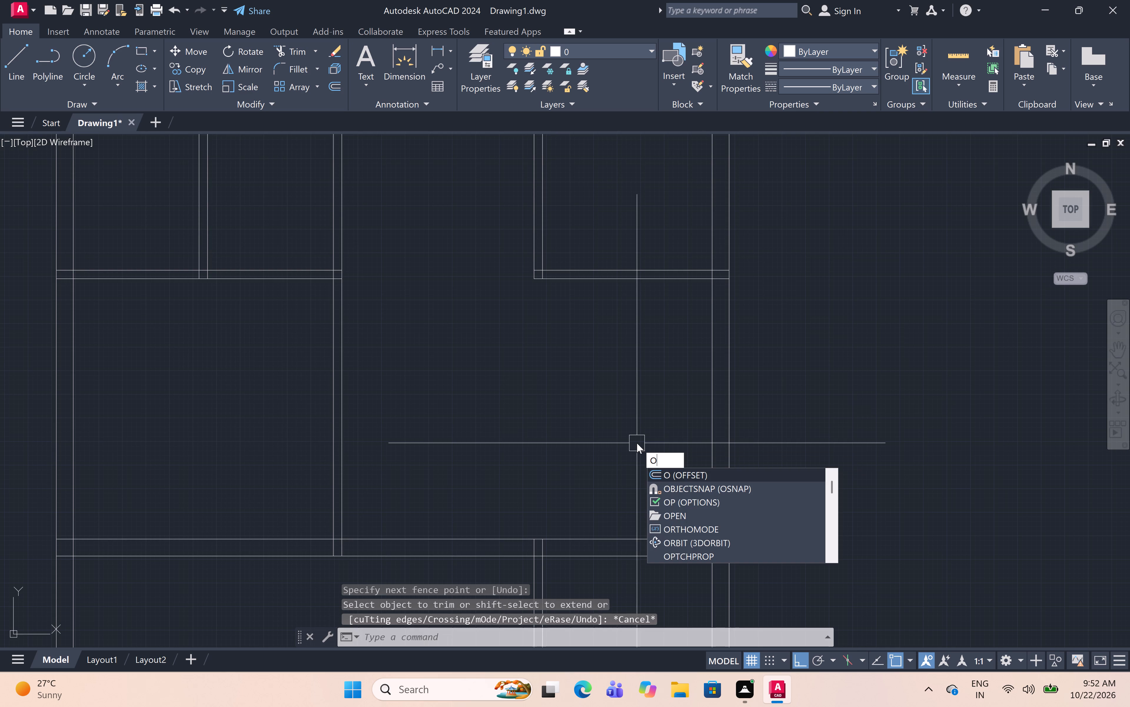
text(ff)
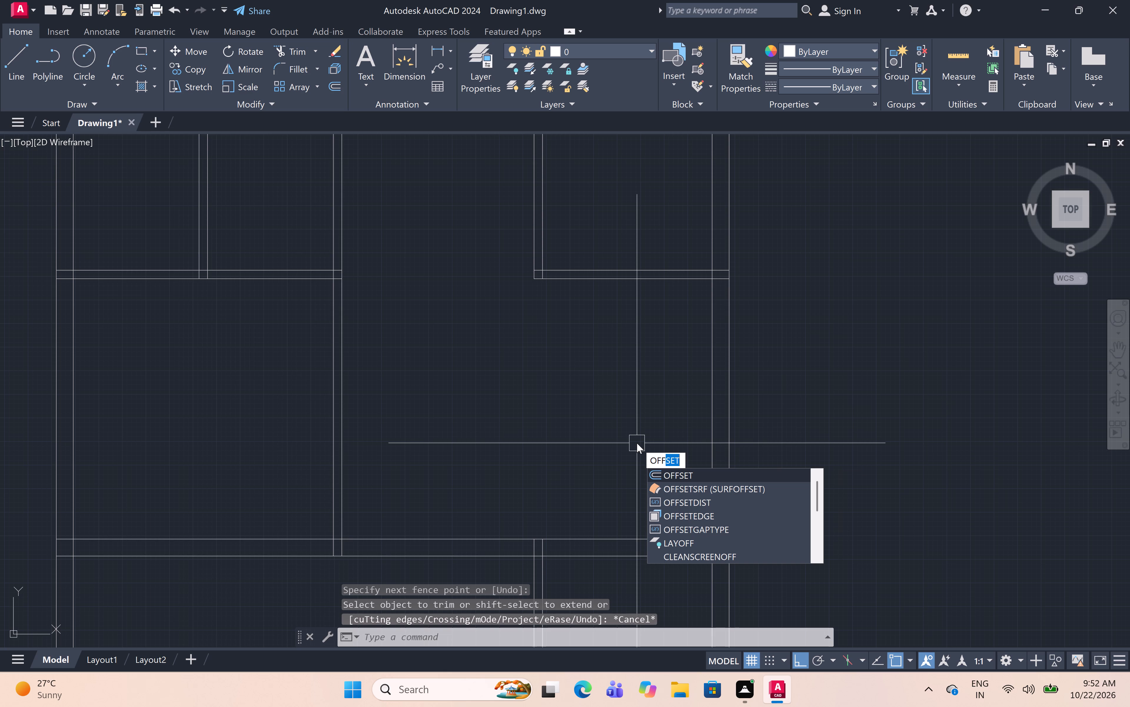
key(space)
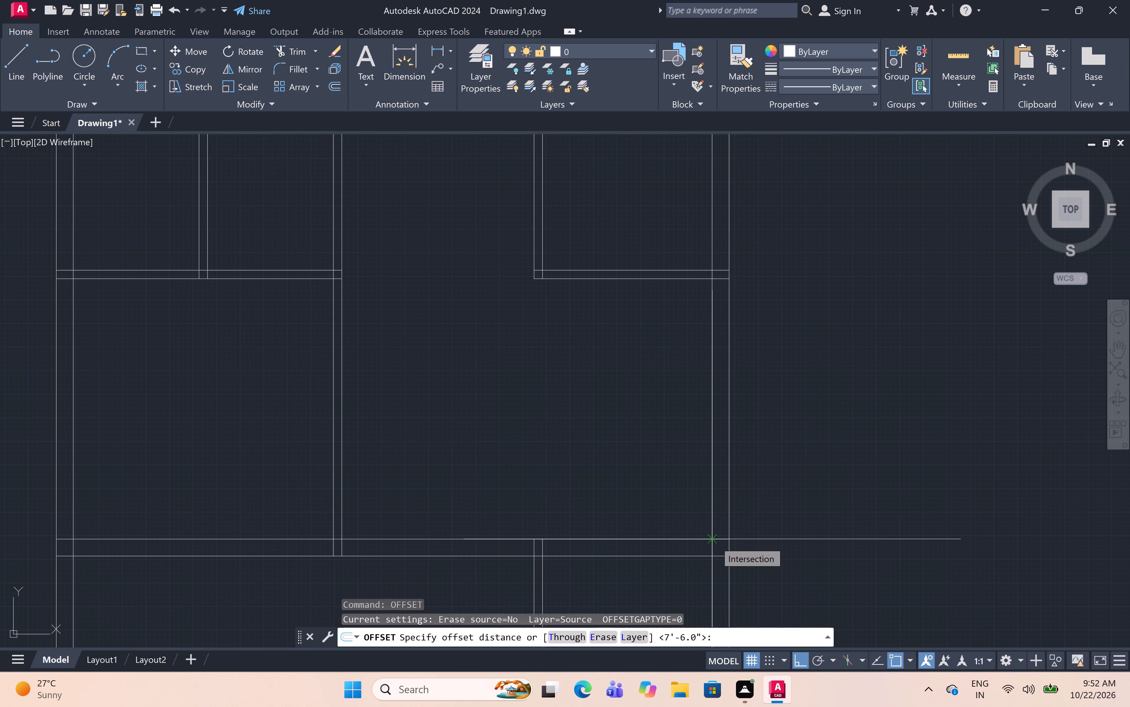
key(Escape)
Draw a vertical line from the lower wall up to the right room's partition, and a horizontal line from its midpoint to the right wall's outer line.
key(l)
key(space)
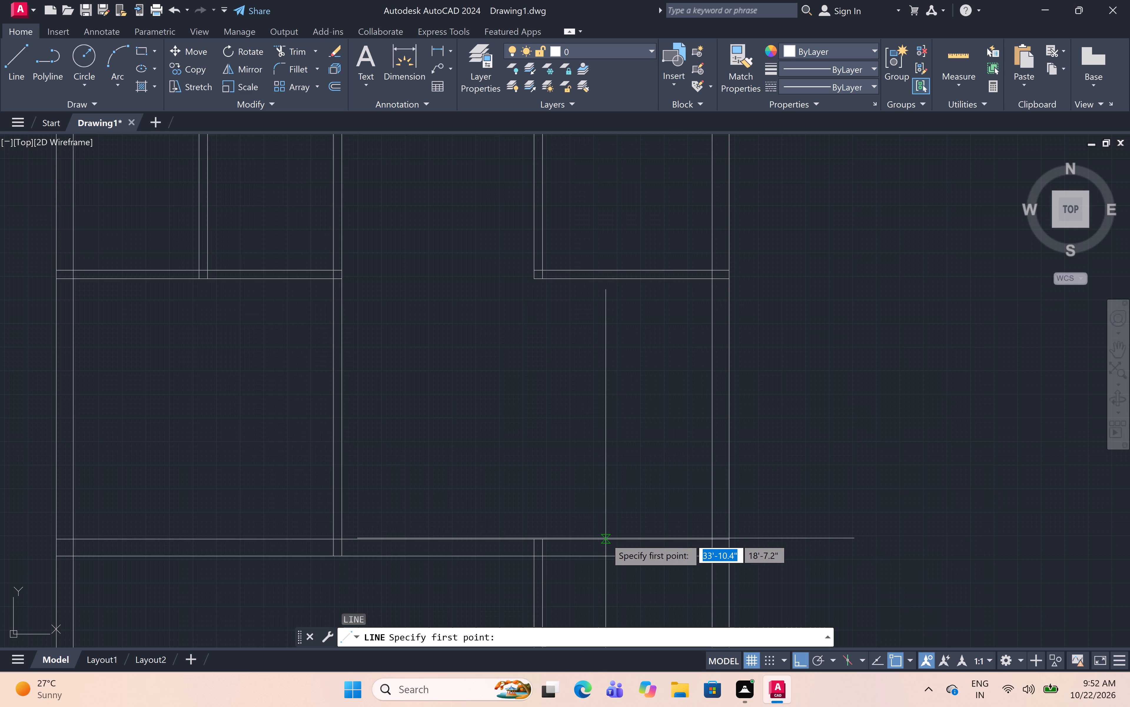
click(601, 536)
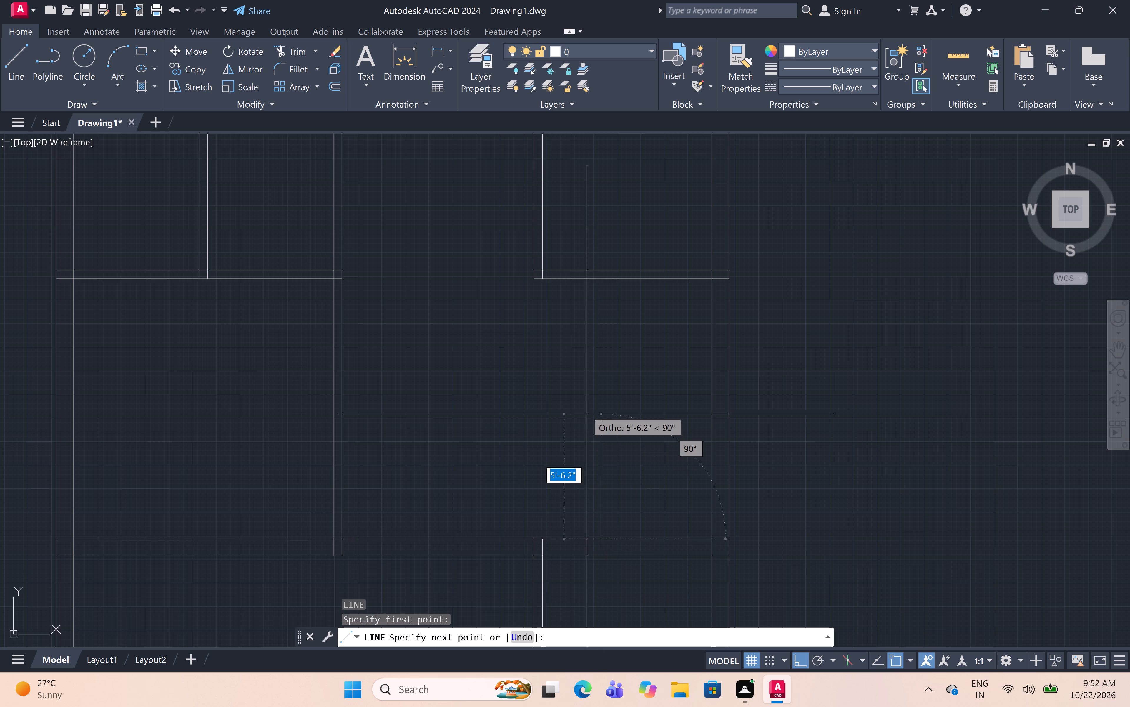
click(602, 272)
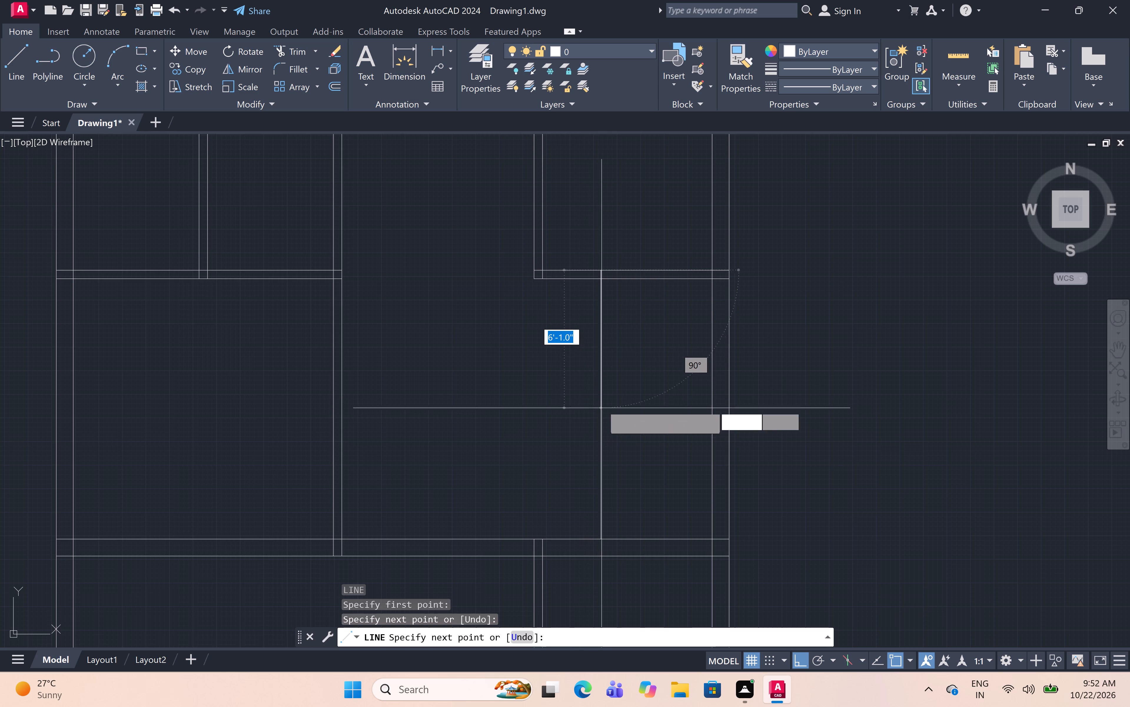
click(602, 407)
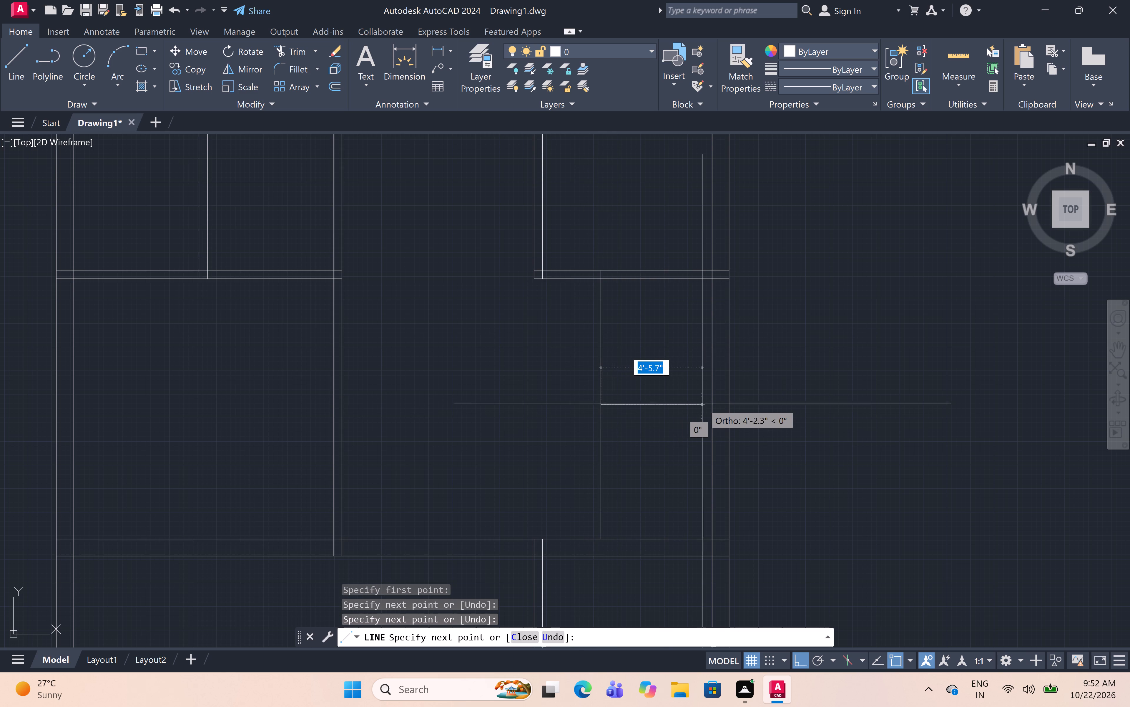
click(732, 404)
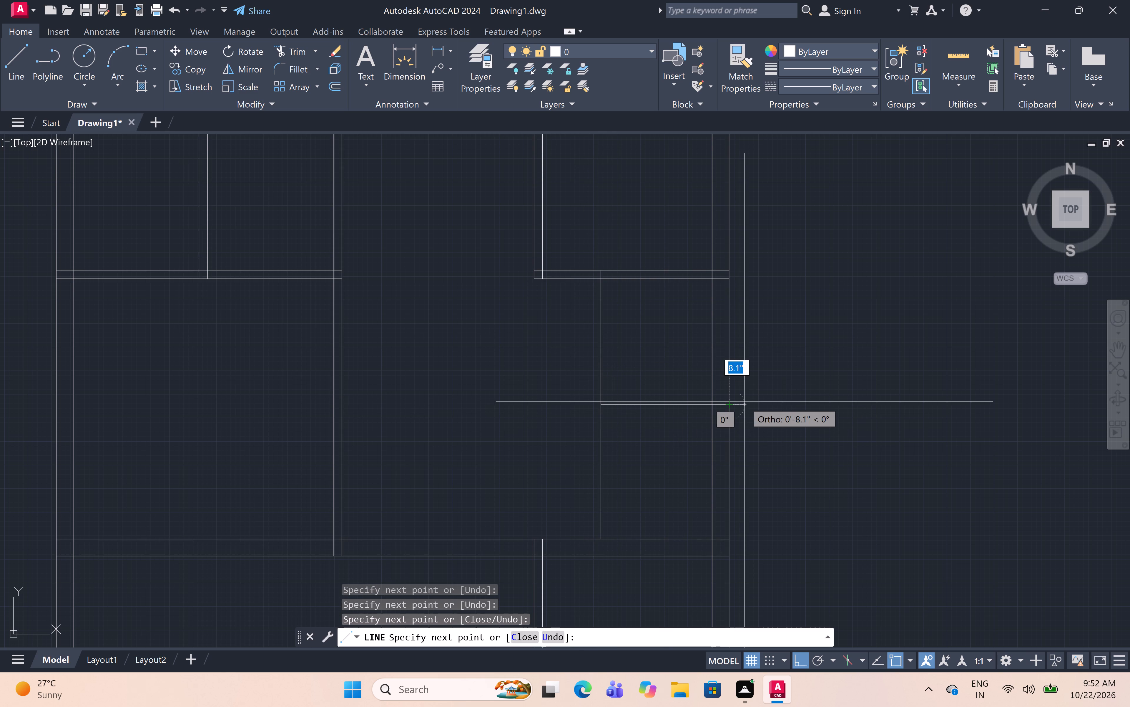
key(Escape)
Offset the new horizontal line 4.5" upward and the new vertical line 4.5" to the left.
text(off 4.5)
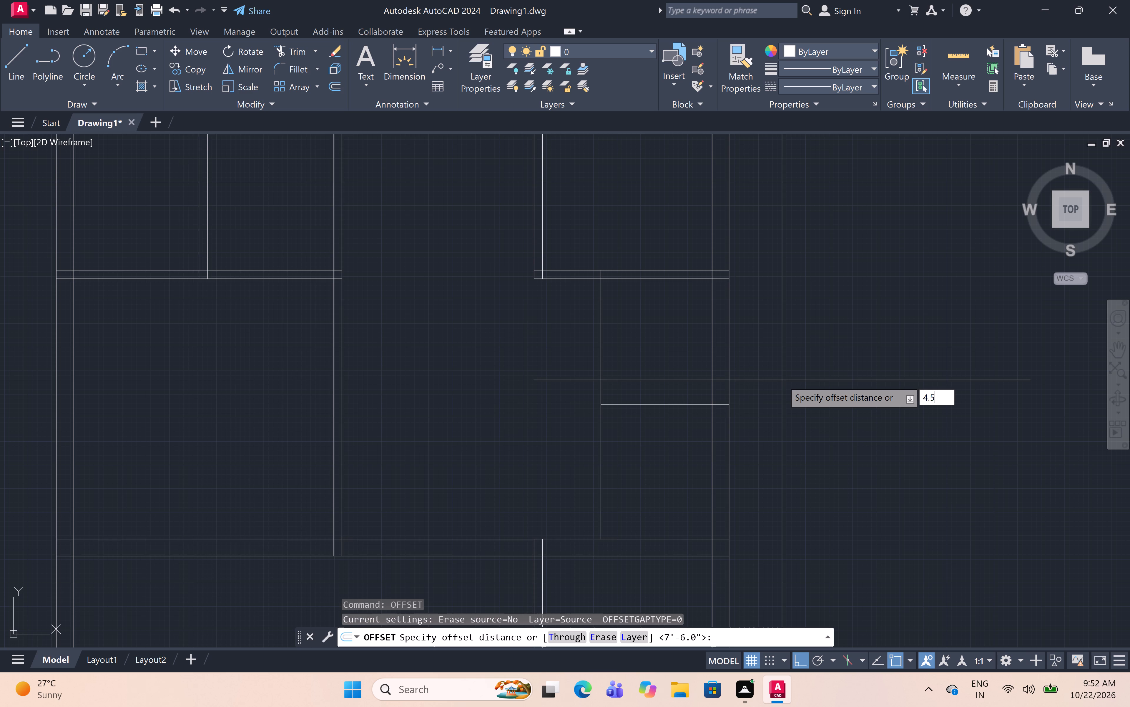
text(")
key(space)
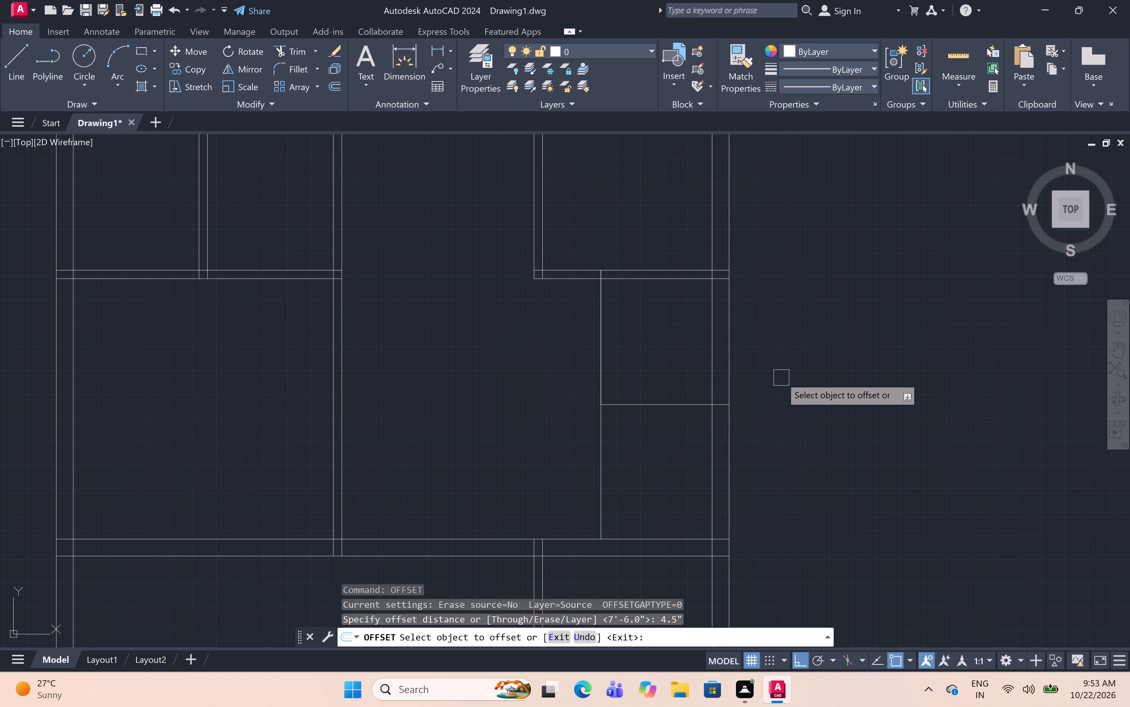
drag(624, 405, 624, 396)
click(630, 356)
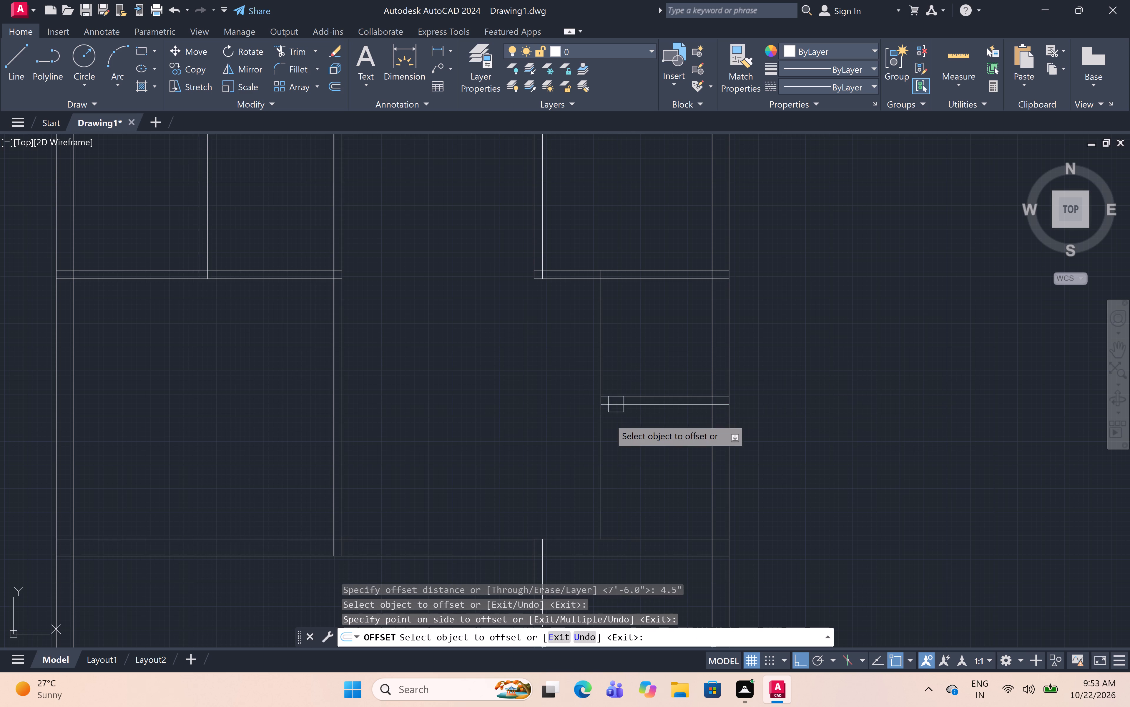
click(605, 422)
click(510, 422)
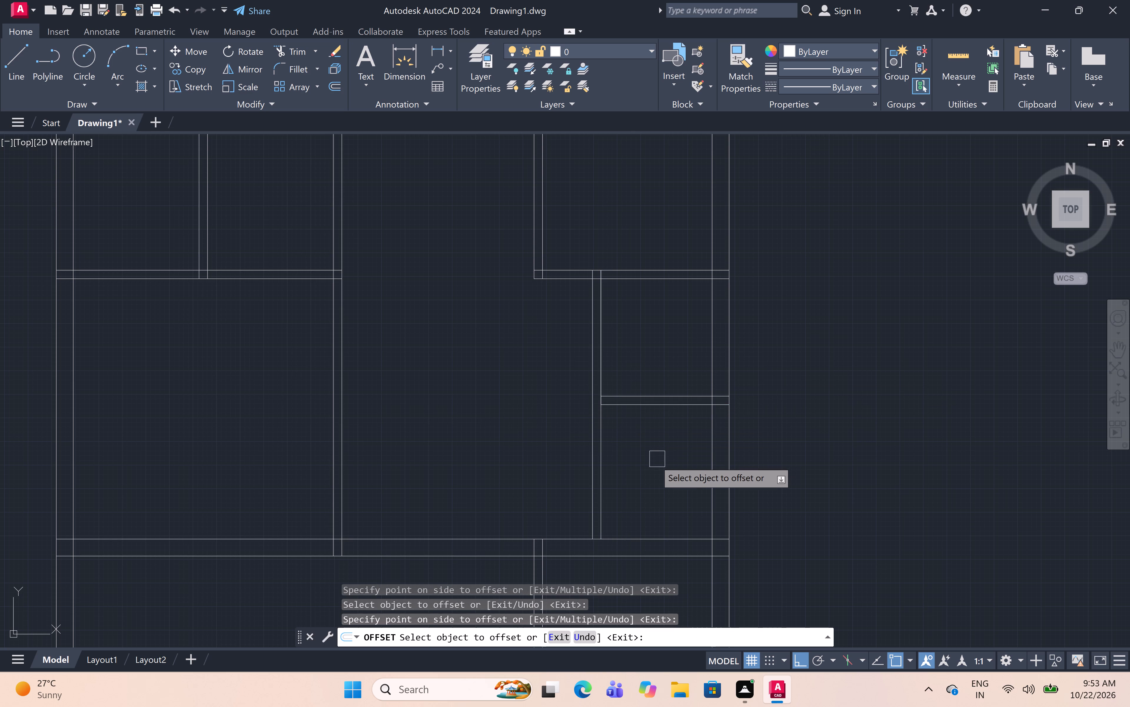
key(Escape)
Extend both lines of the new horizontal partition to the left line of the new vertical partition.
text(ex)
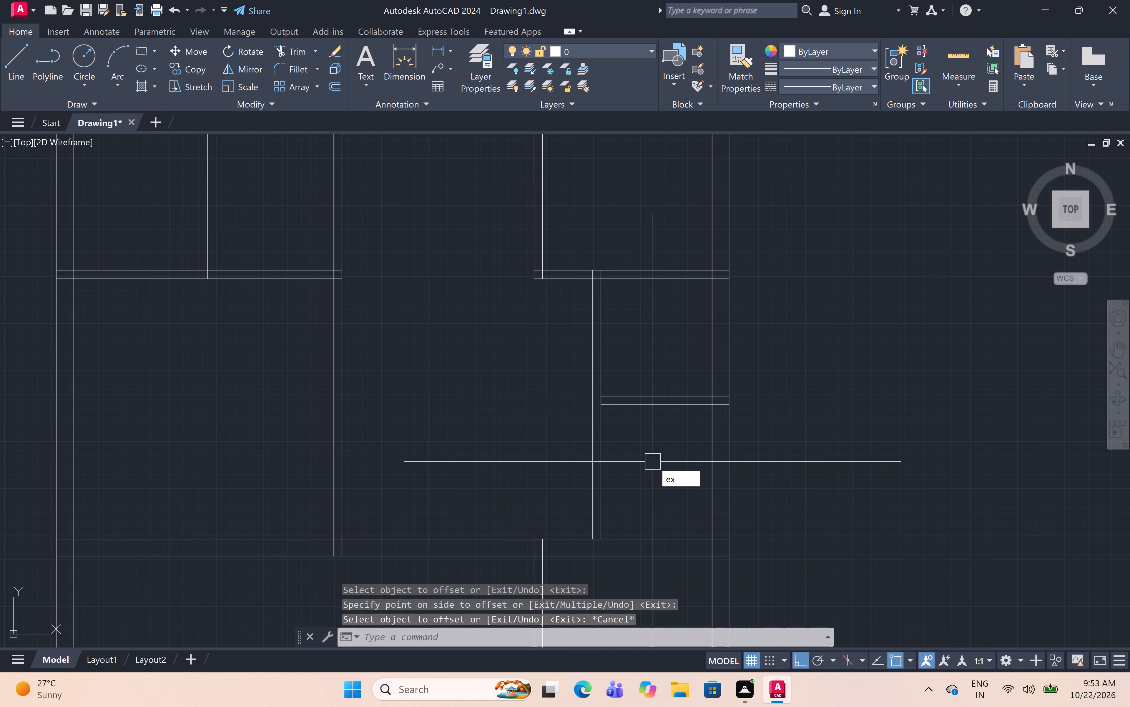
key(space)
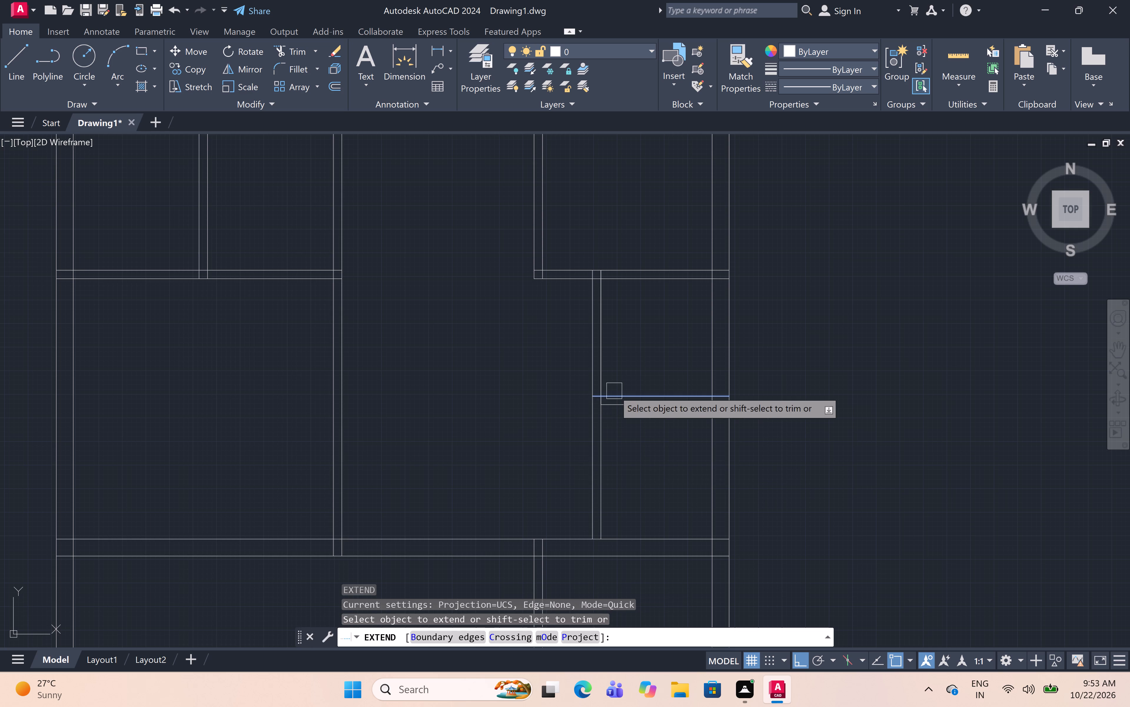
click(623, 380)
click(631, 429)
key(Escape)
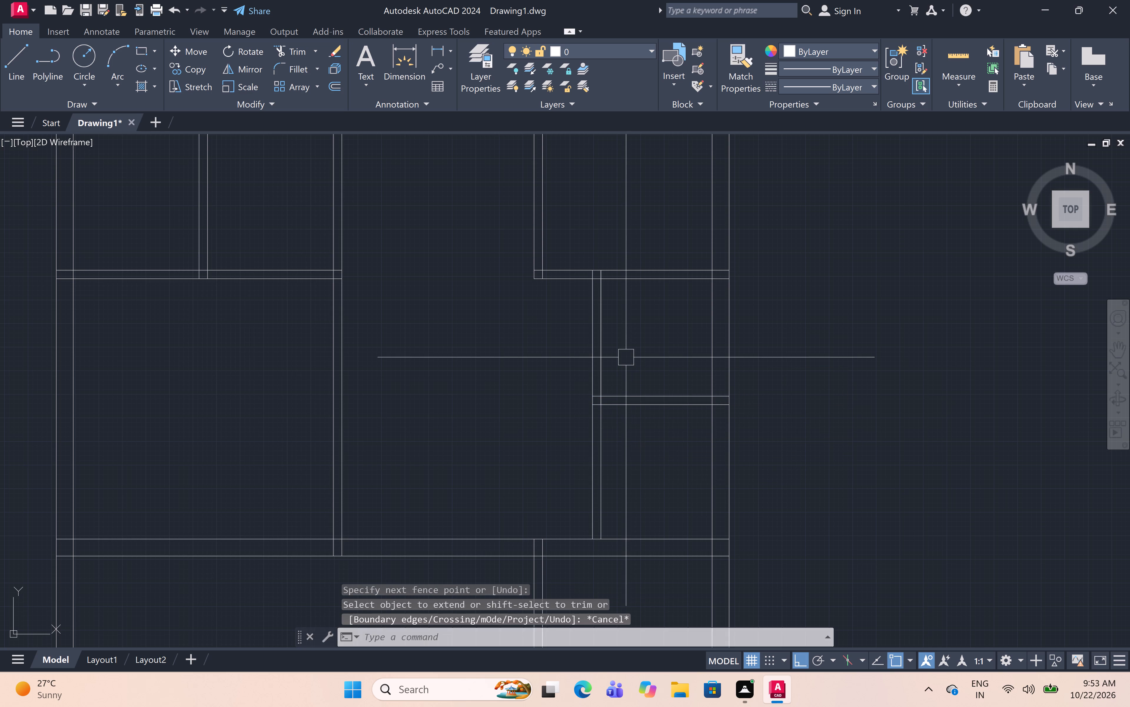
Trim the new vertical partition's two lines between the new horizontal partition and the right room's partition above.
text(tr)
key(space)
click(627, 357)
click(521, 364)
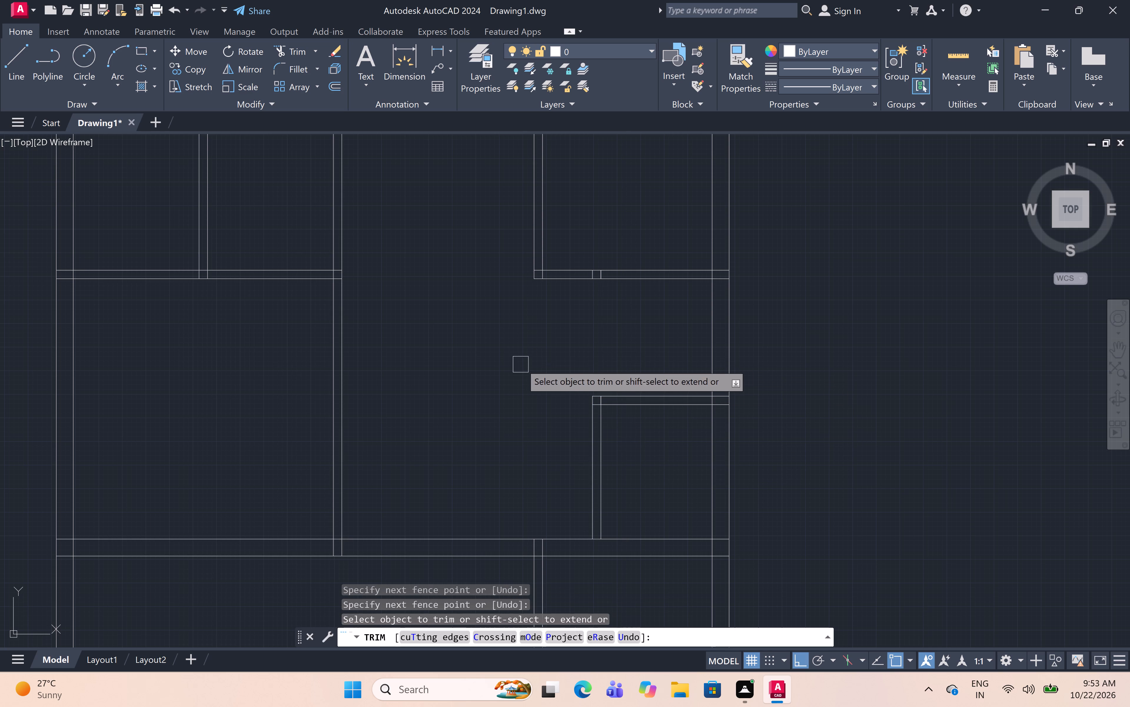
Draw a 3' line rightward from the bottom-left room's upper-left inner corner, continuing straight down to the bottom wall's inner line.
scroll(554, 356, down, 4)
middle_drag(657, 359, 705, 377)
middle_click(705, 377)
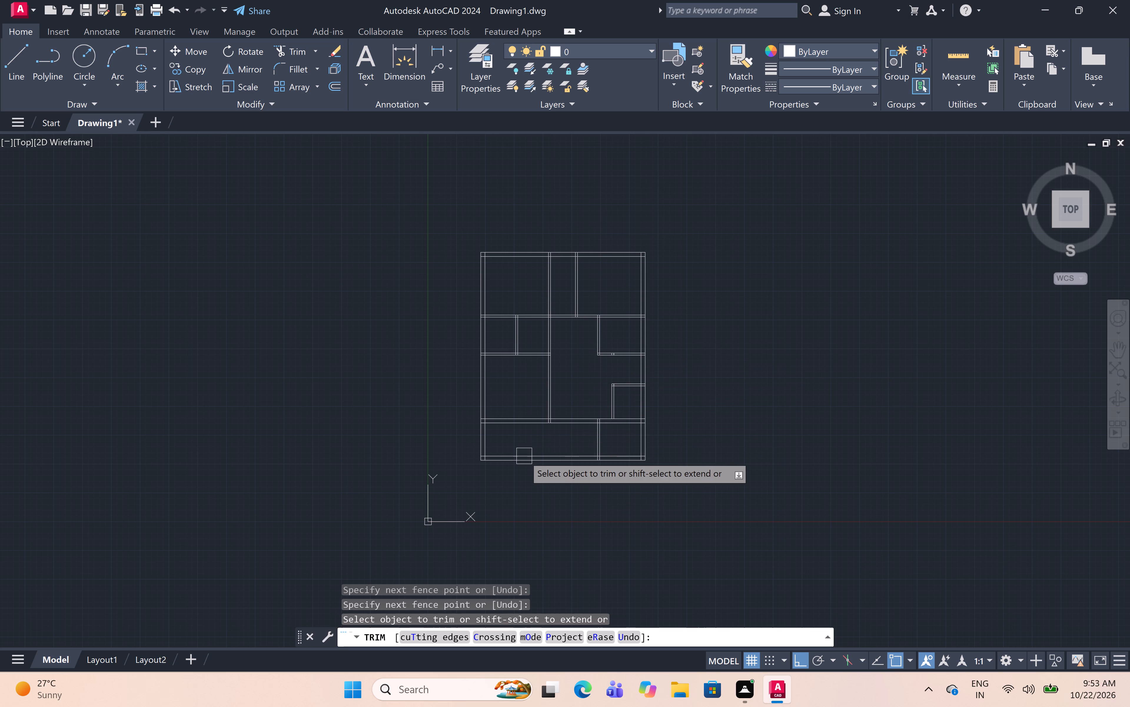
scroll(529, 448, up, 4)
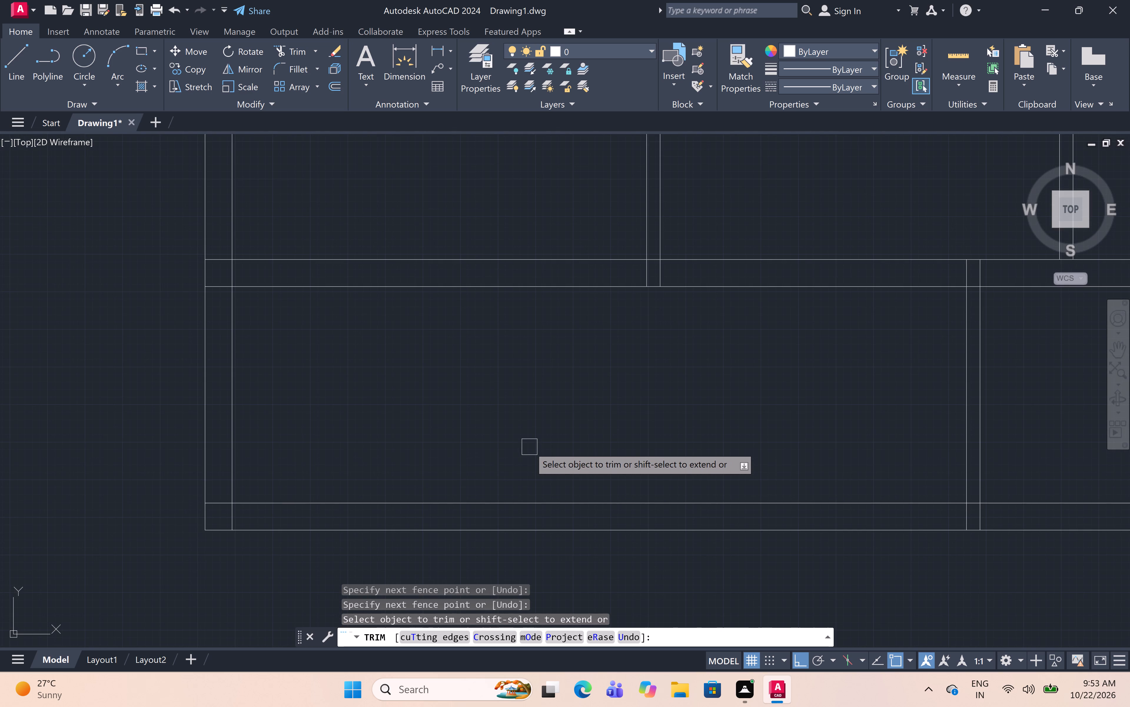
key(Escape)
key(l)
key(space)
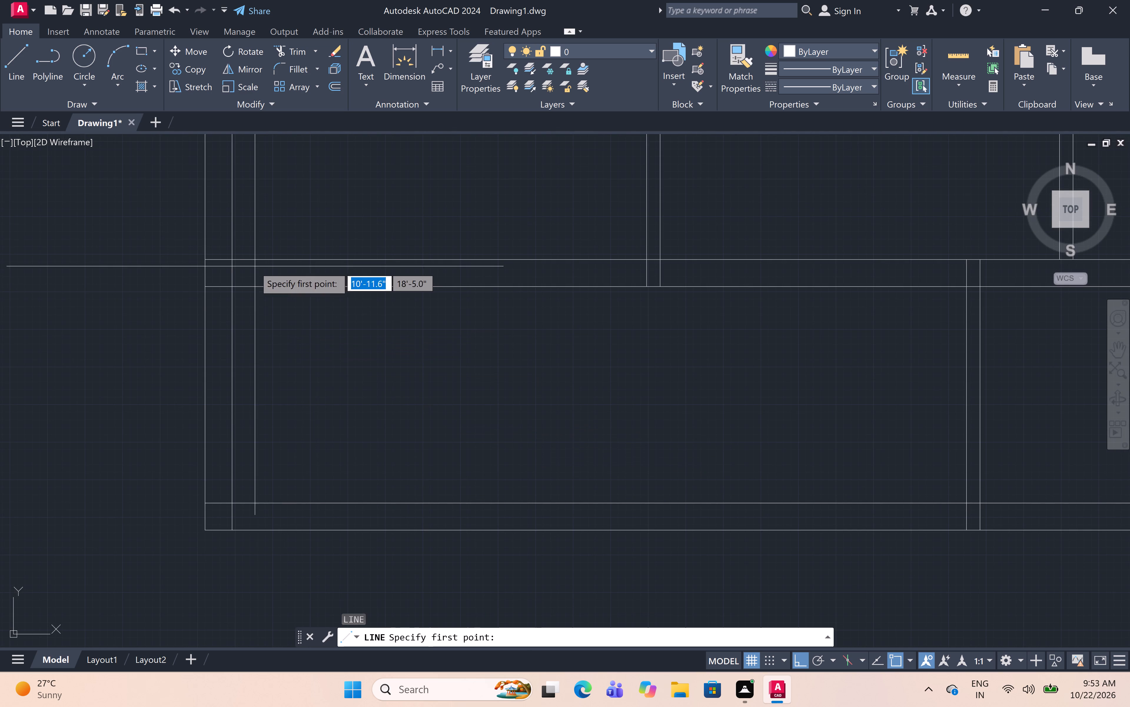
click(235, 287)
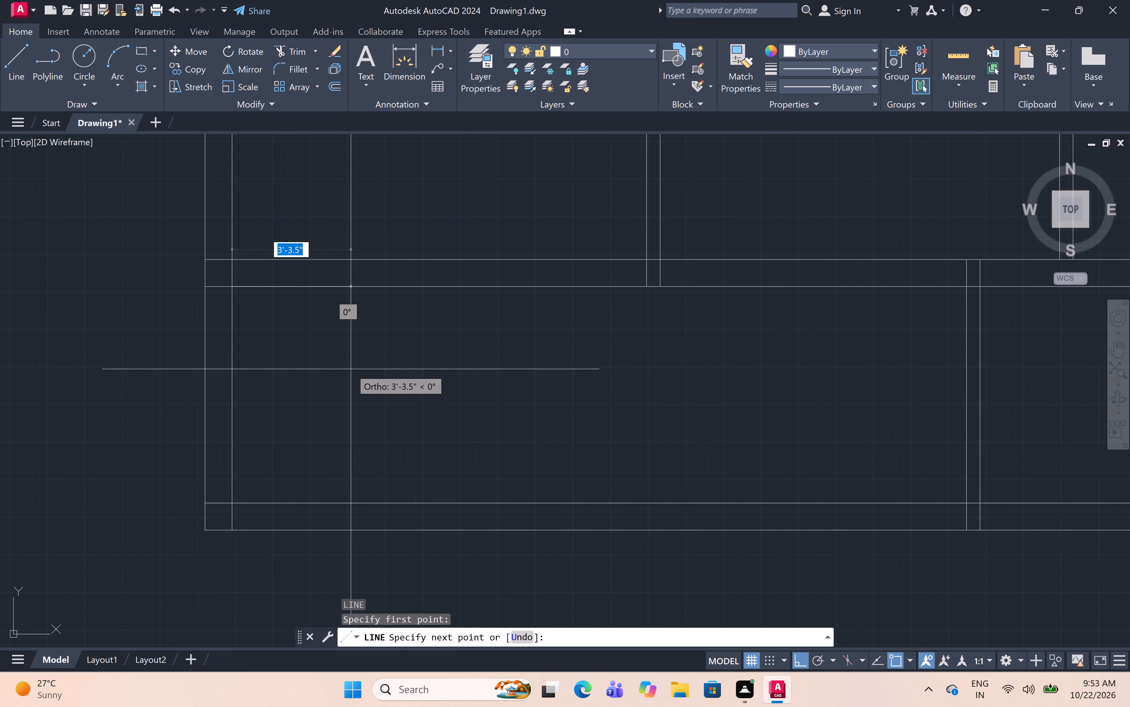
text(3')
key(space)
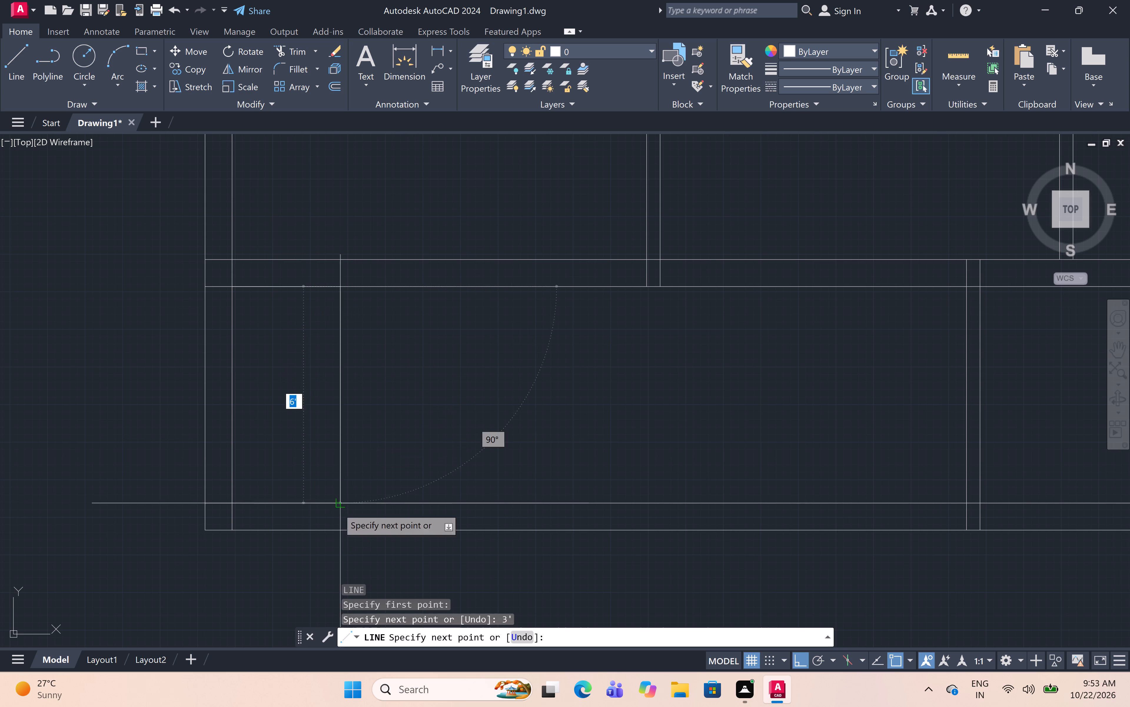
click(341, 500)
key(Escape)
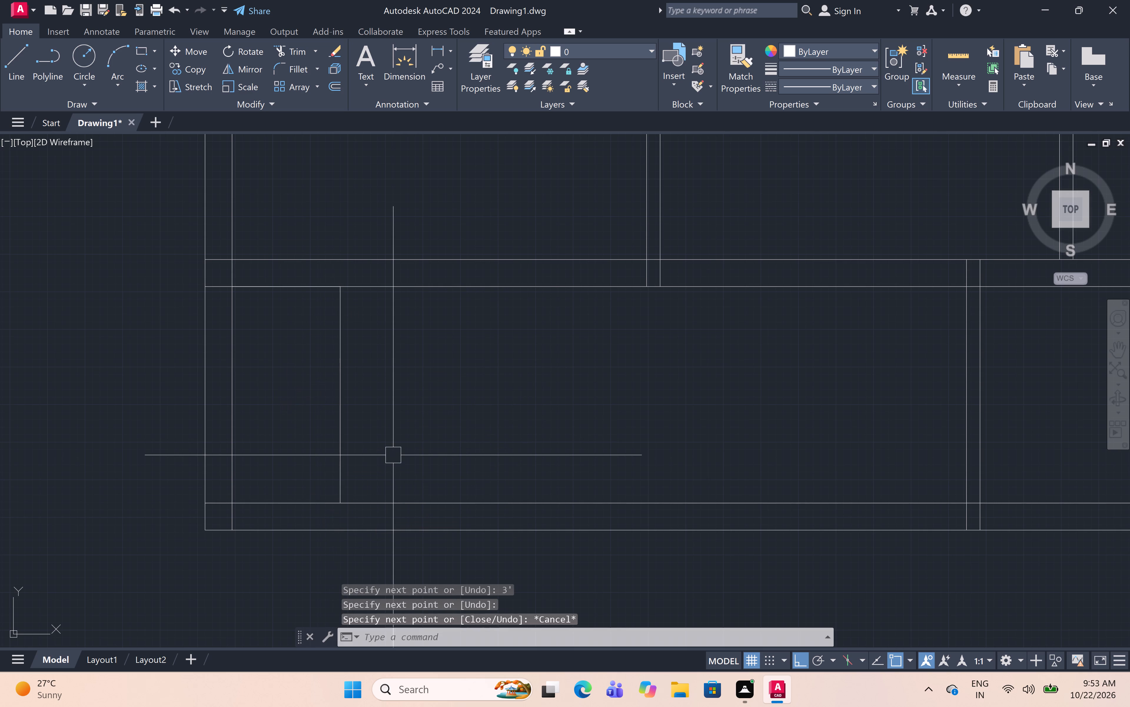
Offset the bottom-left room's new vertical line 10" to the right, repeating from each new line to make five stair tread lines.
text(off)
key(space)
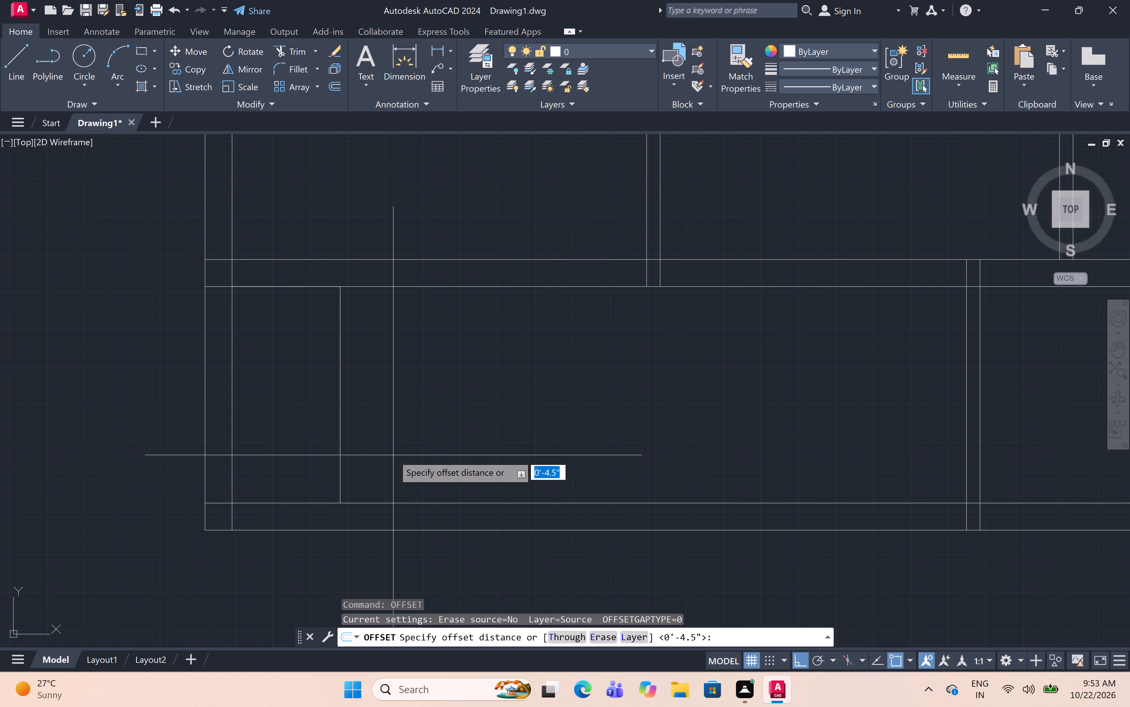
text(10)
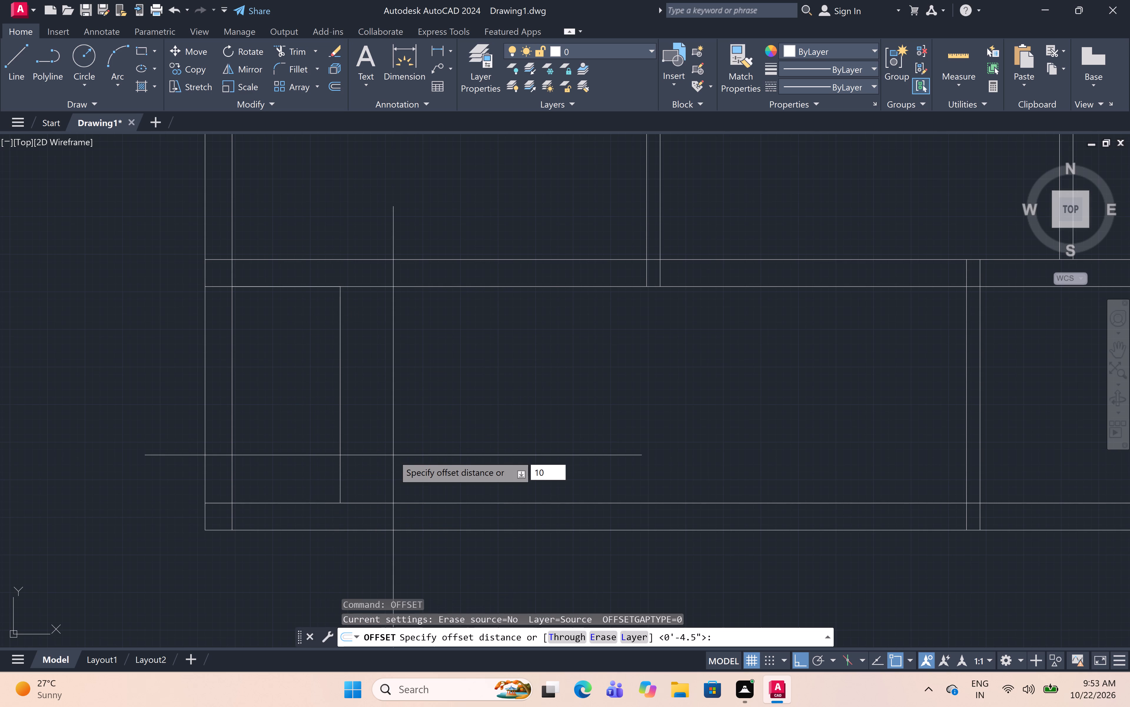
text(")
key(space)
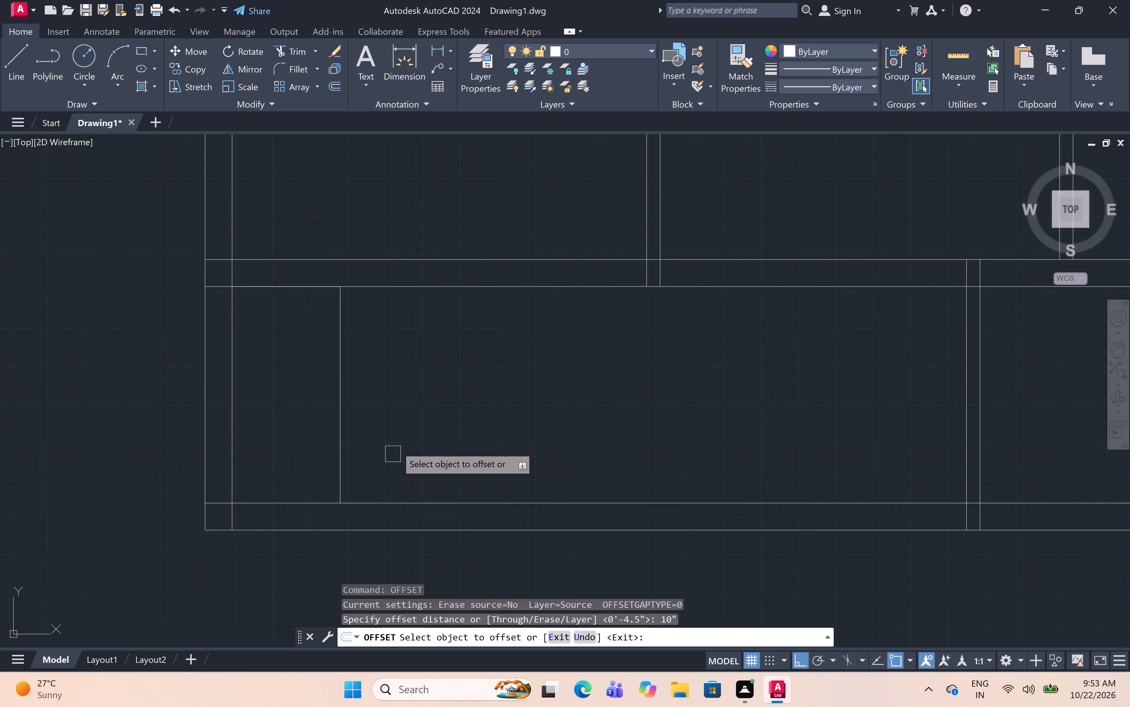
click(336, 435)
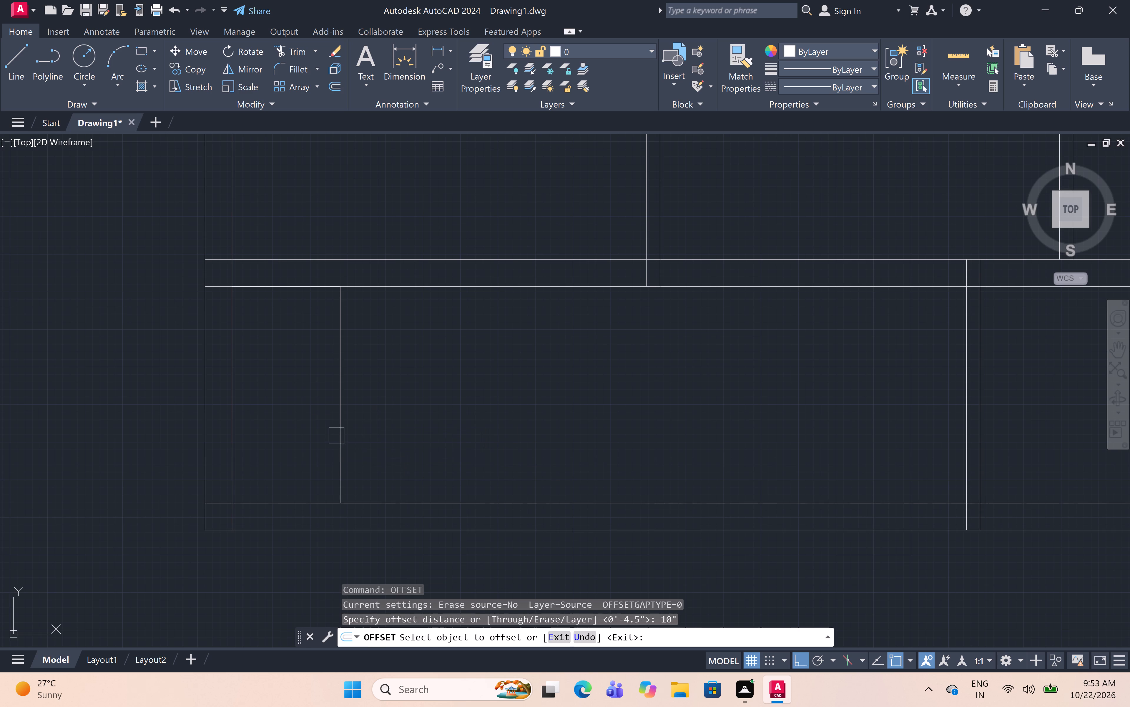
drag(522, 437, 522, 443)
click(372, 436)
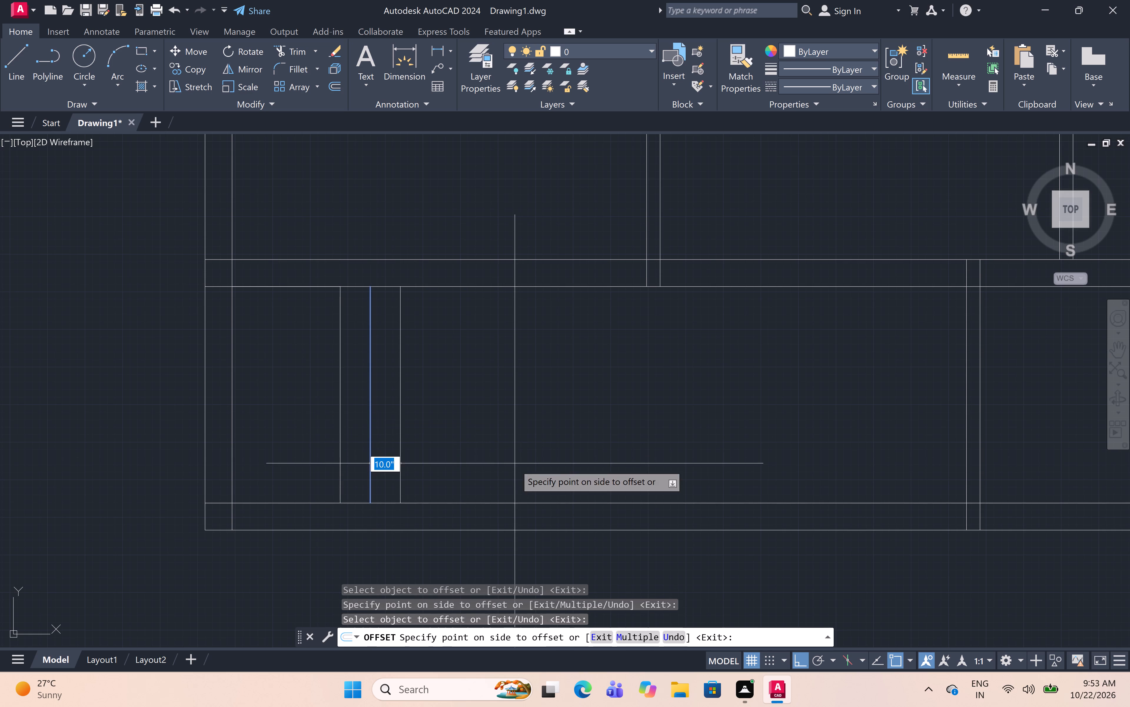
click(514, 464)
click(399, 443)
click(455, 445)
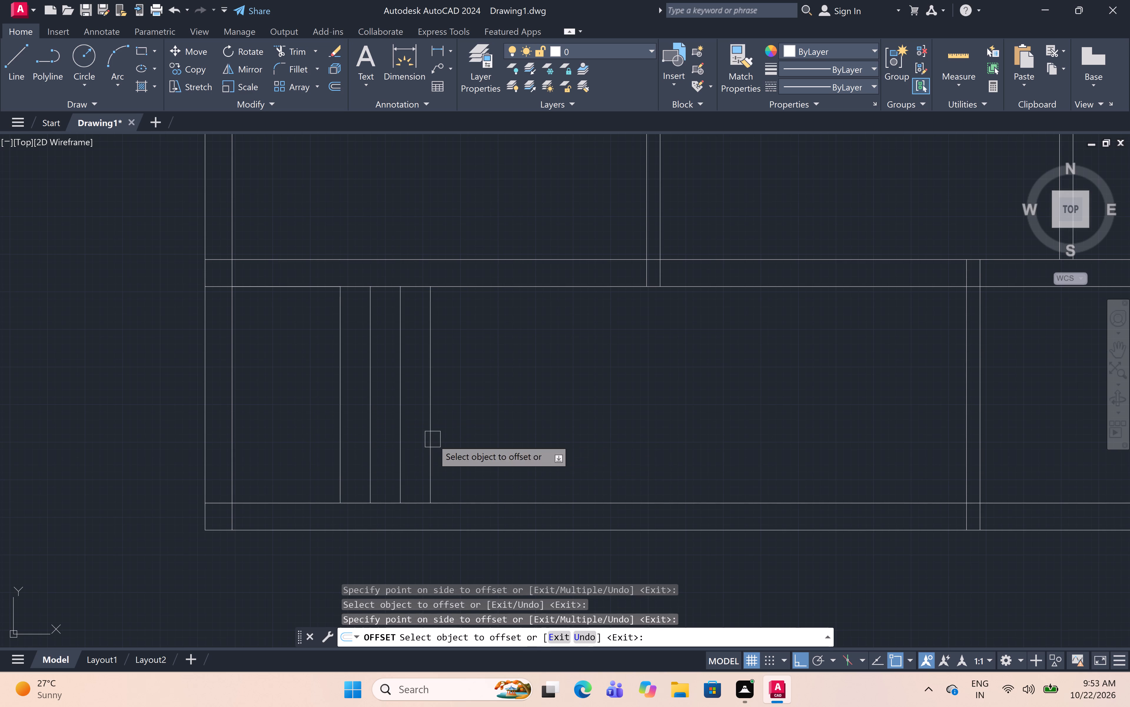
click(433, 439)
click(456, 446)
click(457, 447)
click(508, 455)
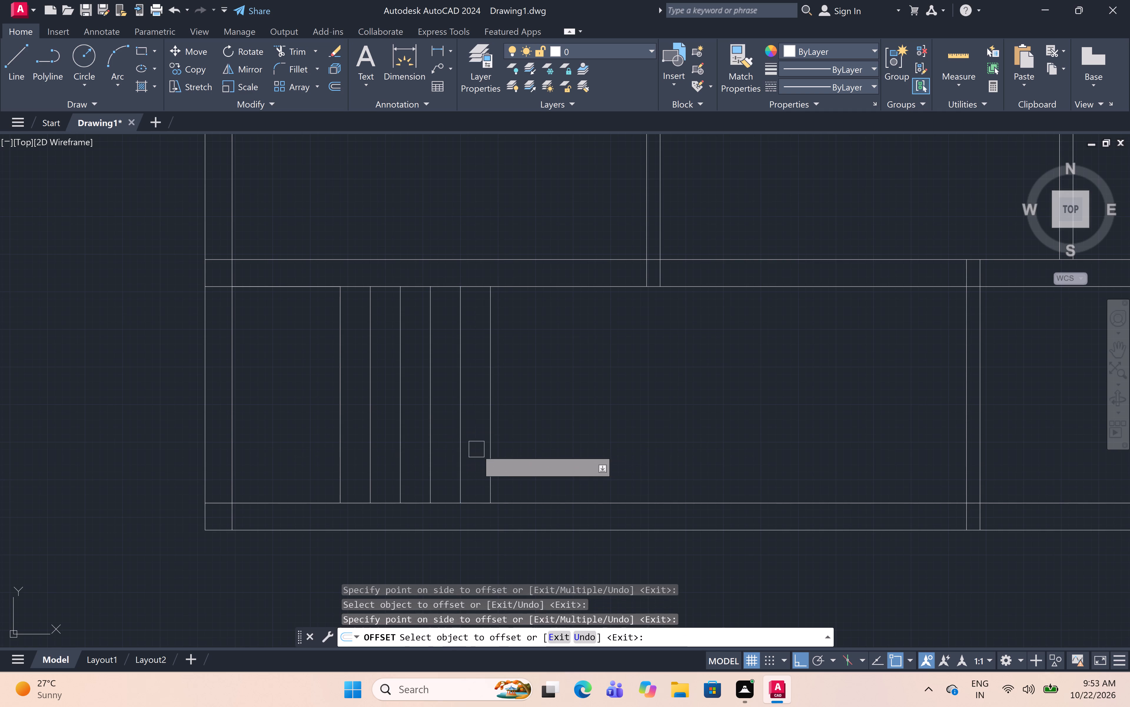
Continue the 10" offsets rightward from the latest tread line to add five more stair tread lines.
click(476, 449)
click(492, 449)
click(505, 455)
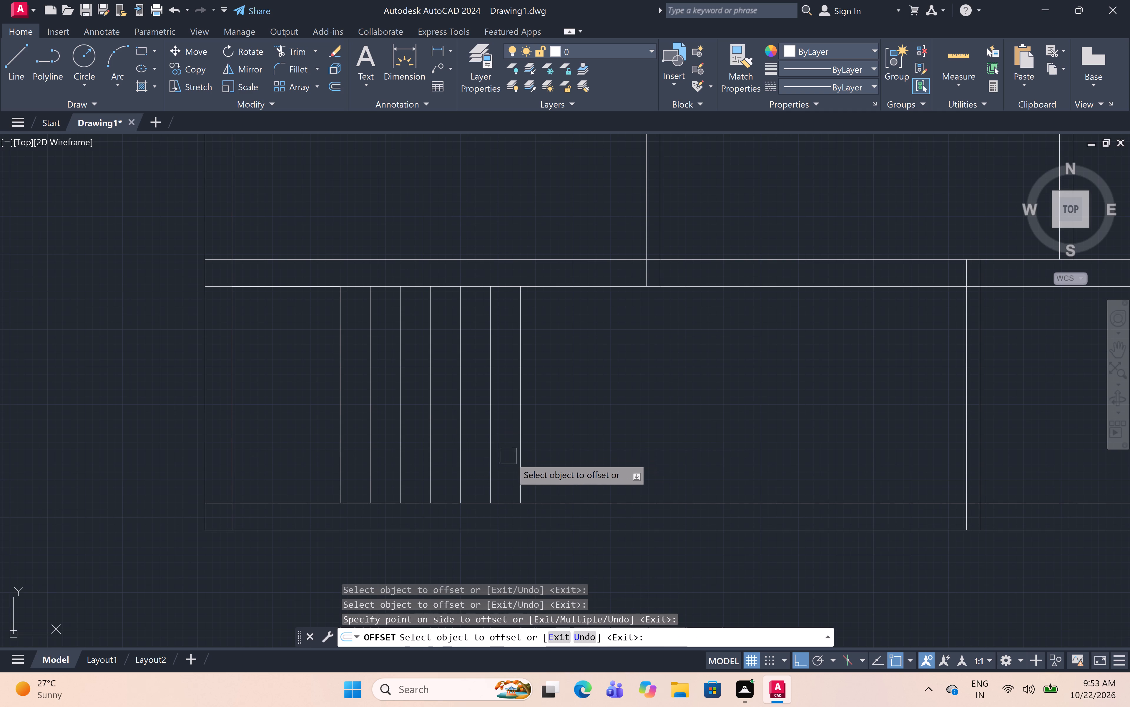
click(520, 462)
click(533, 464)
click(551, 466)
click(568, 468)
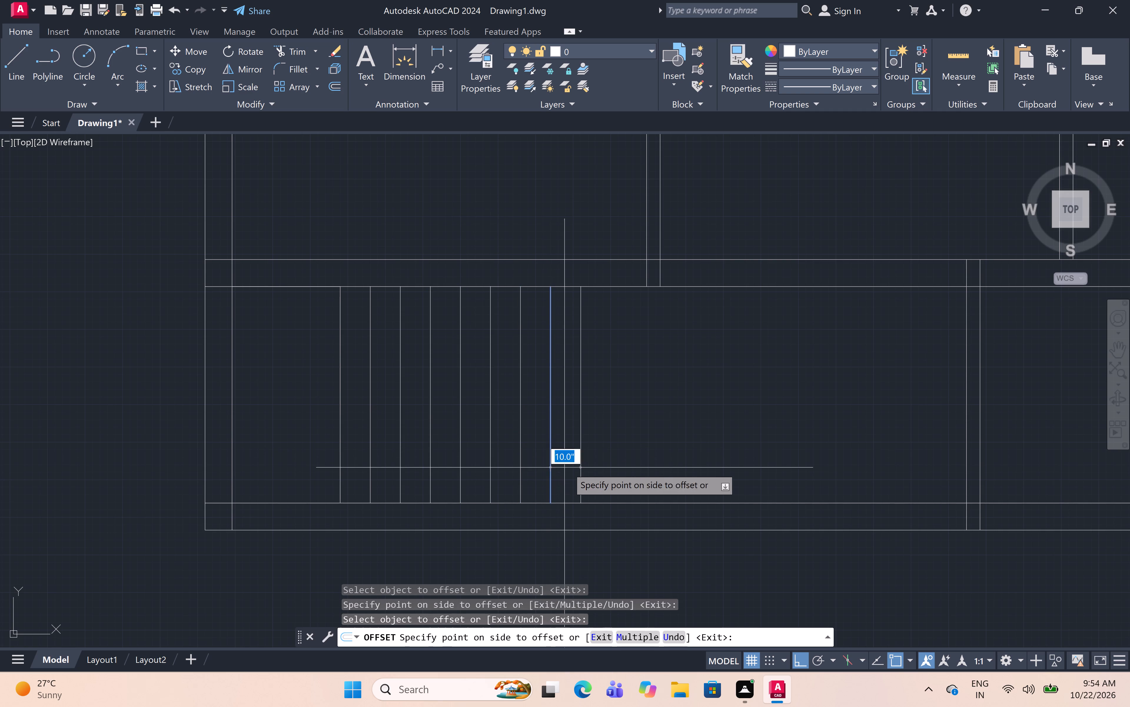
click(577, 473)
click(612, 481)
click(608, 478)
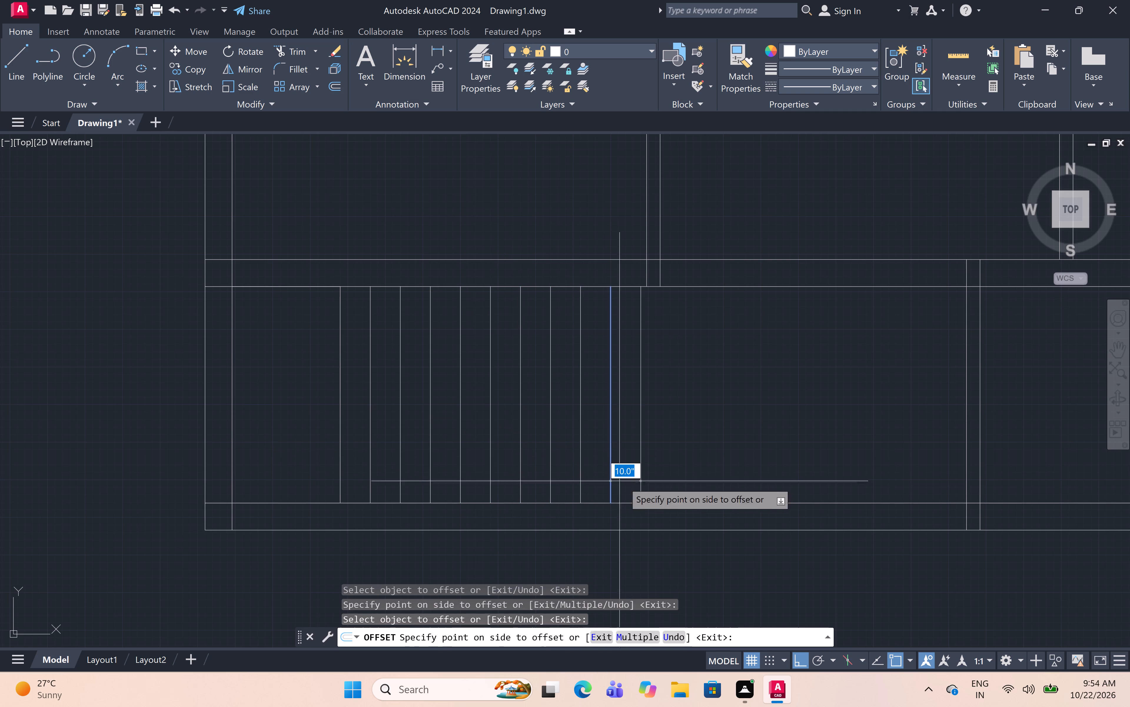
click(637, 486)
key(Escape)
Draw a horizontal line from the last tread line's midpoint across to the first tread line.
text(l)
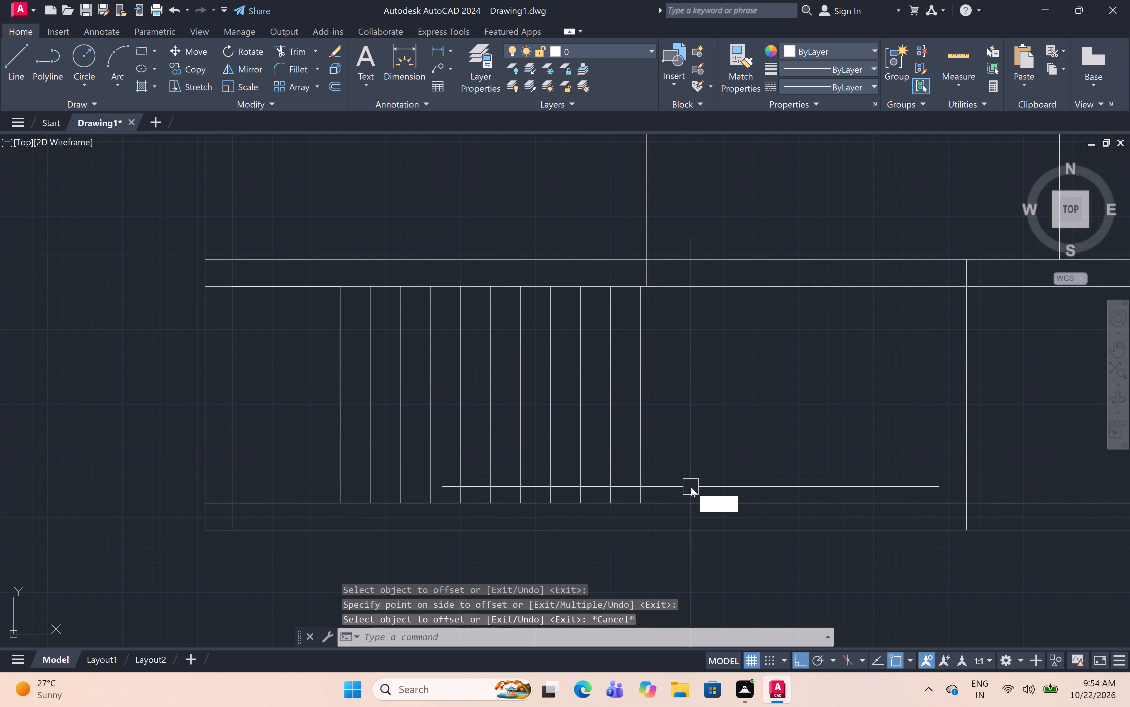
key(space)
click(642, 394)
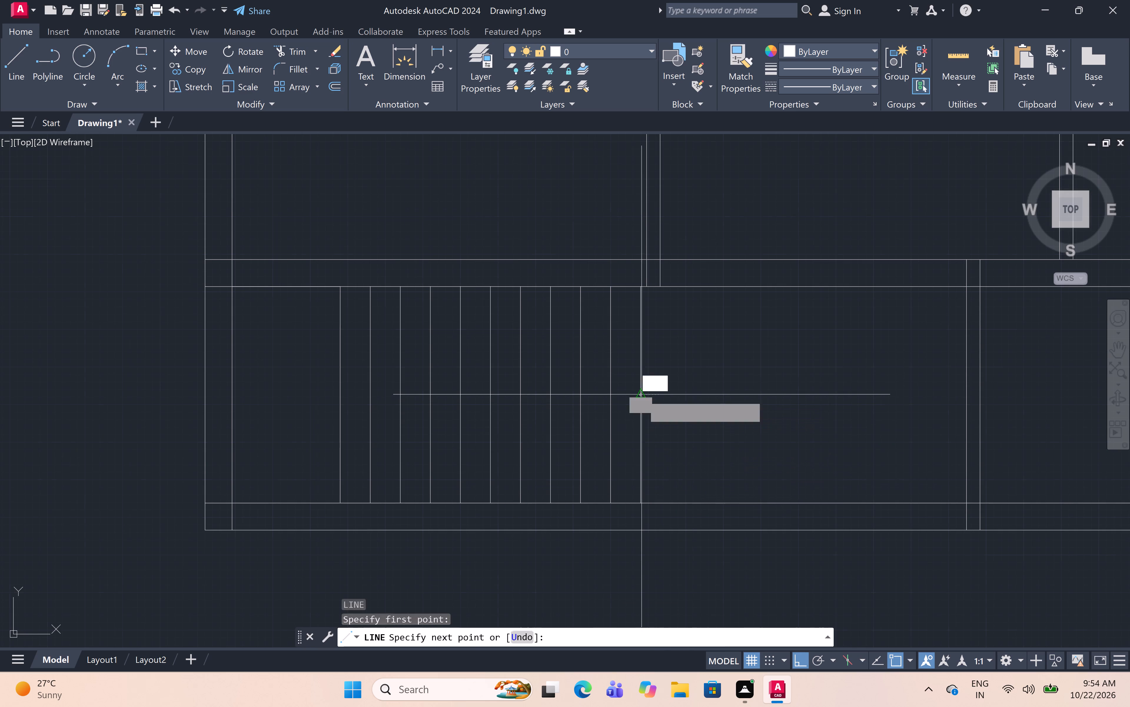
click(342, 392)
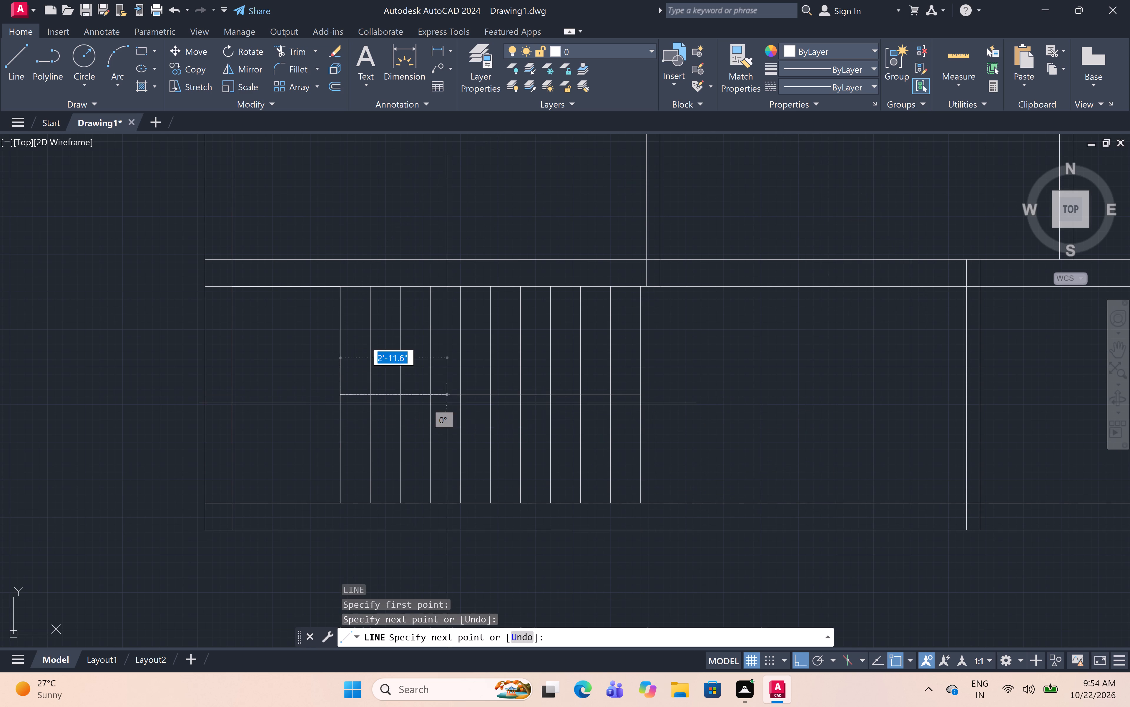
key(Escape)
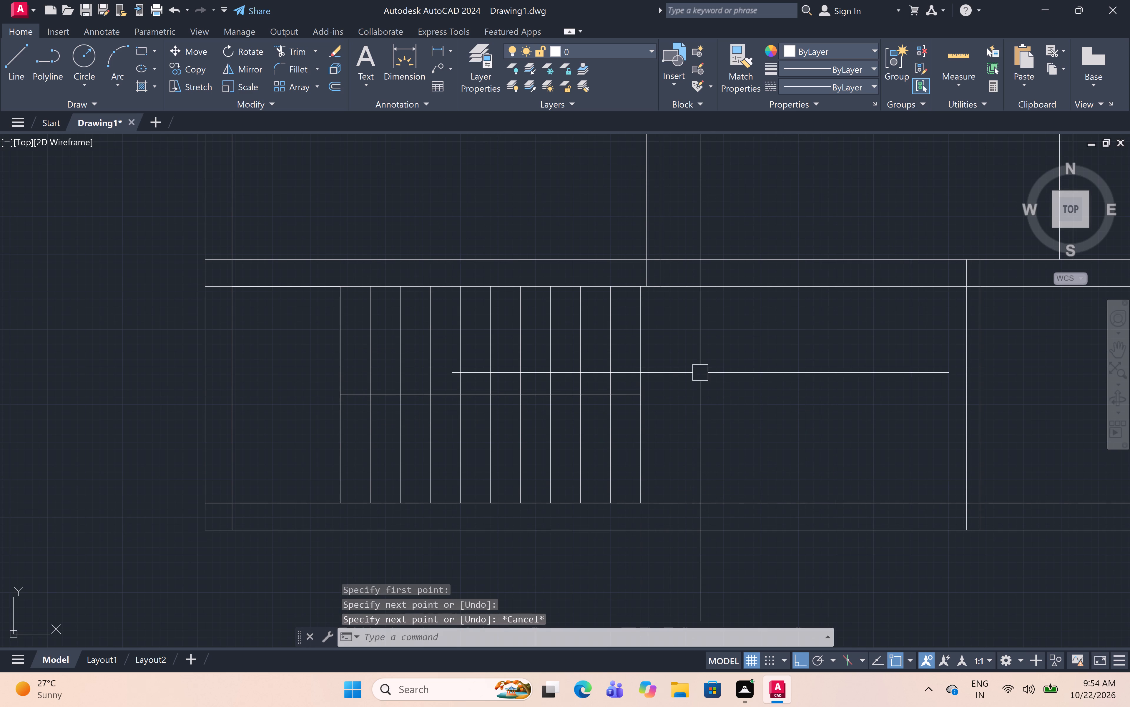
Trim the upper halves of the four rightmost stair tread lines above the horizontal middle line.
text(tr)
key(space)
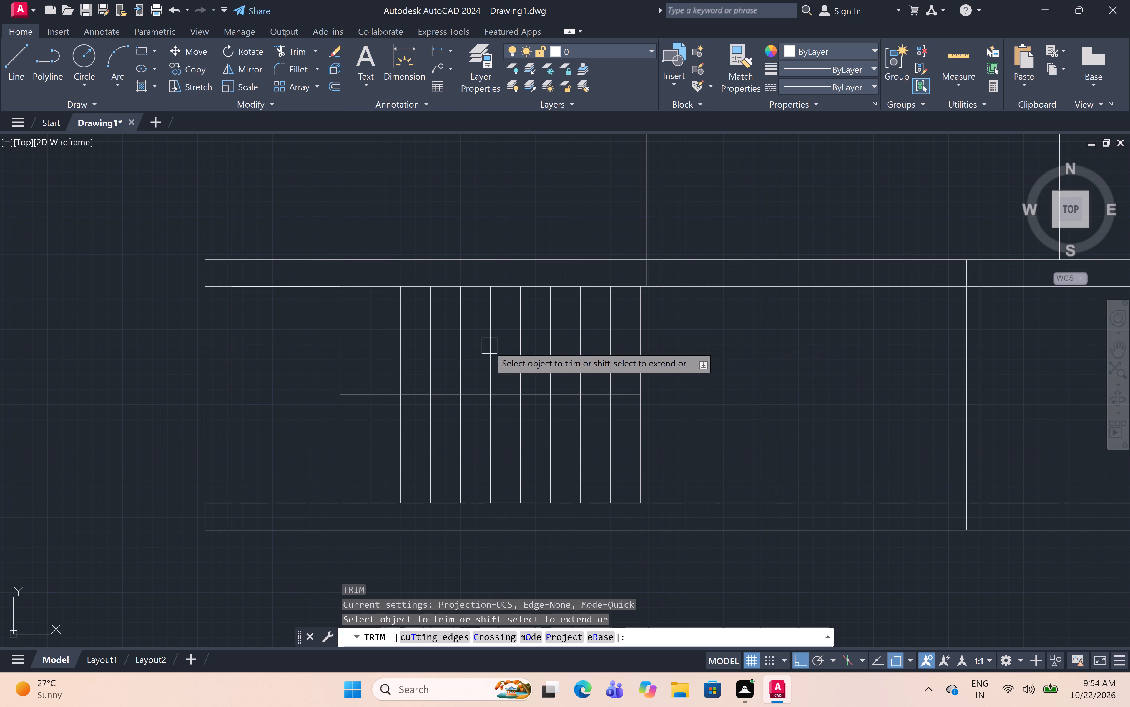
click(532, 356)
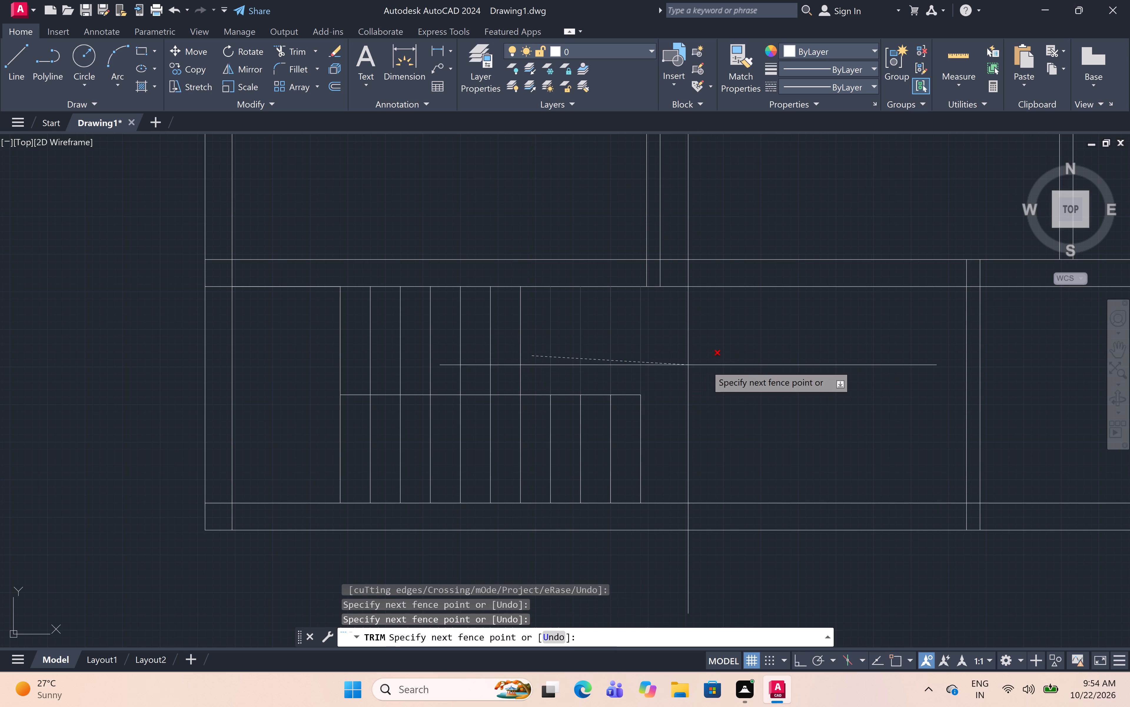
click(707, 365)
key(Escape)
Draw a line 9" leftward from the top of the first upper partition's right line, continuing down to the top wall's inner line.
scroll(707, 365, down, 4)
middle_drag(707, 364, 687, 383)
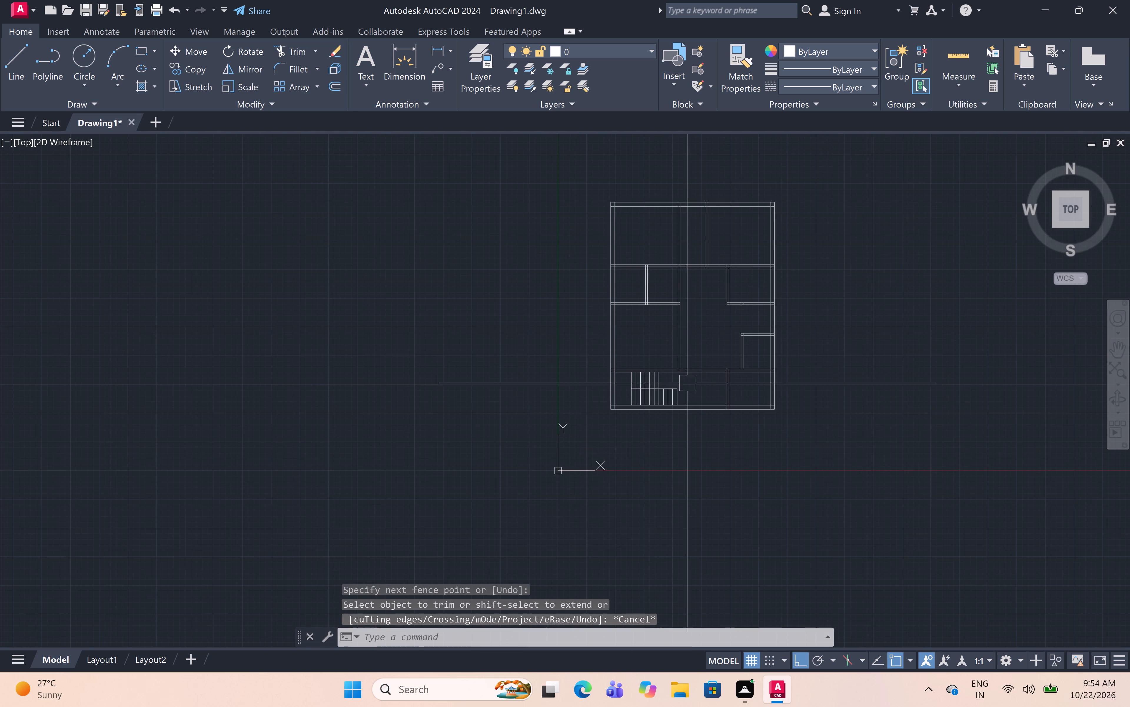
middle_drag(830, 268, 800, 307)
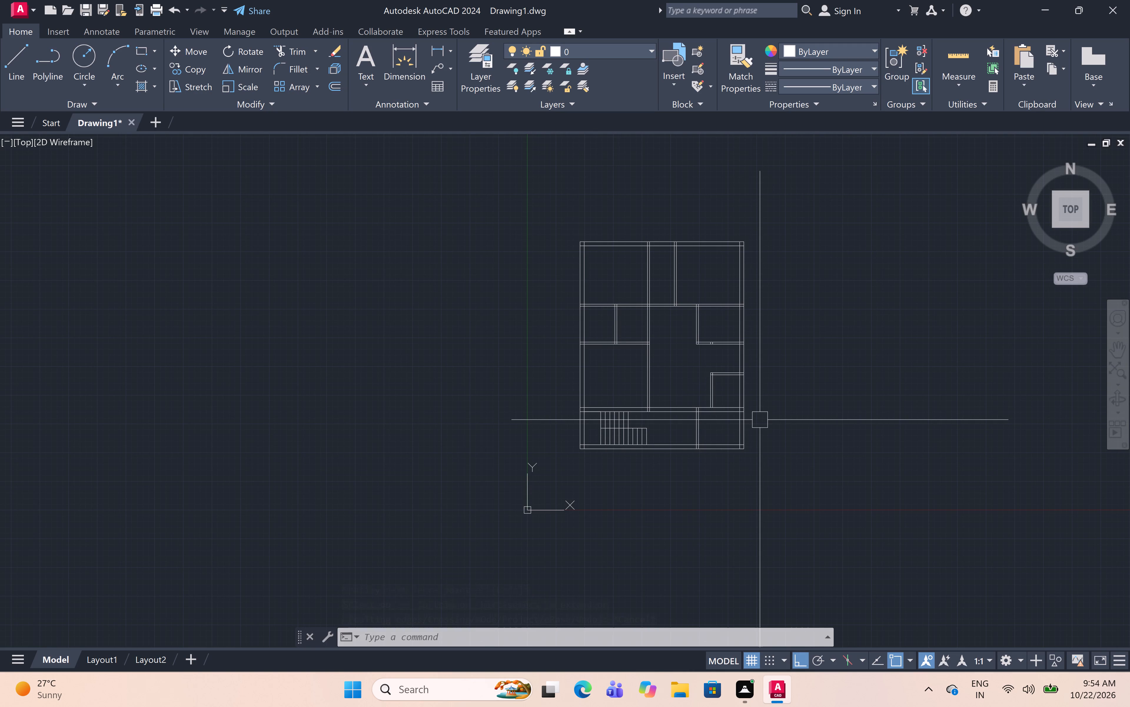
scroll(583, 242, up, 4)
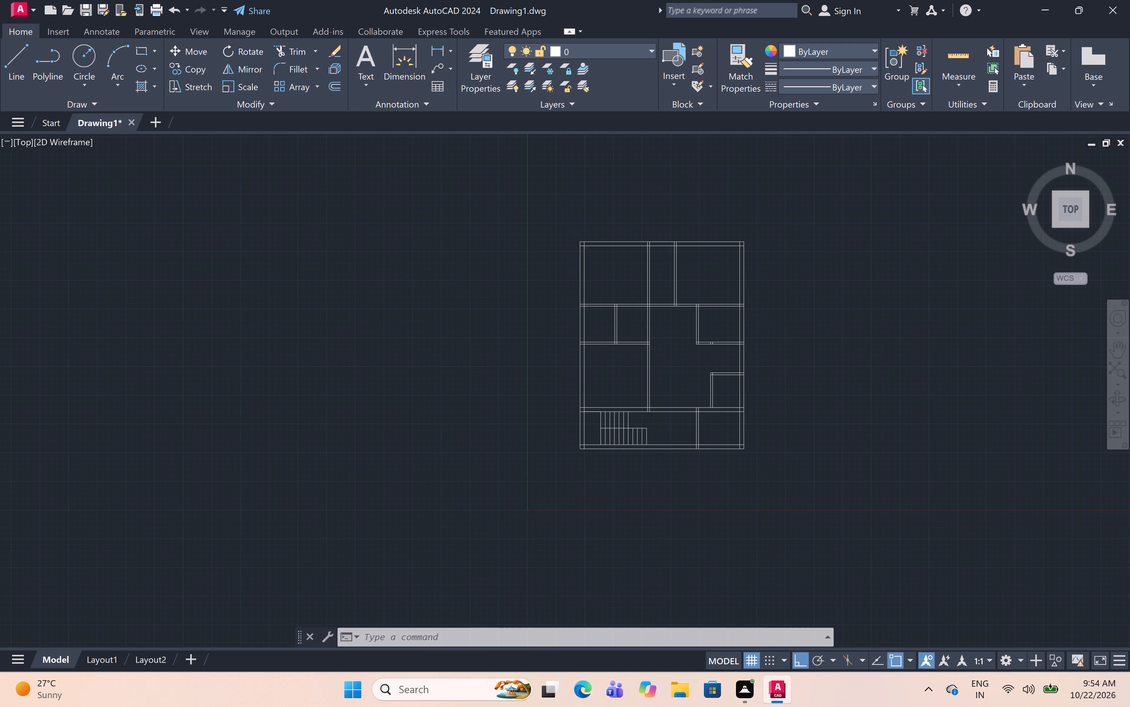
scroll(583, 242, up, 2)
scroll(607, 246, down, 2)
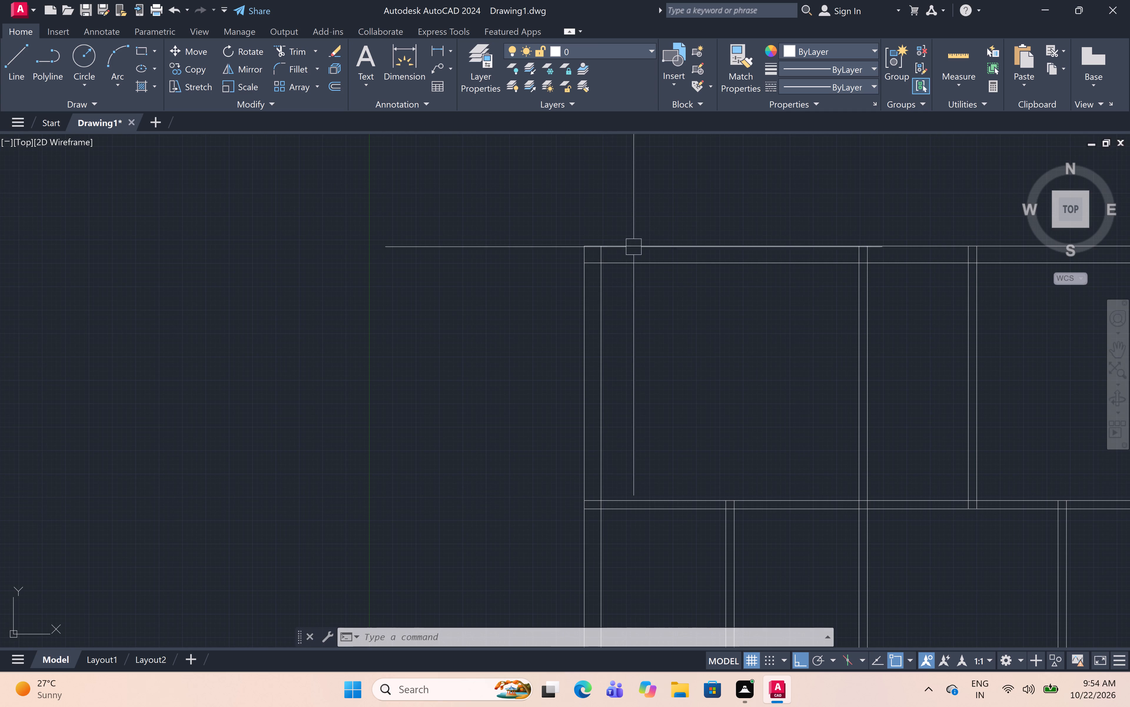
scroll(873, 241, up, 6)
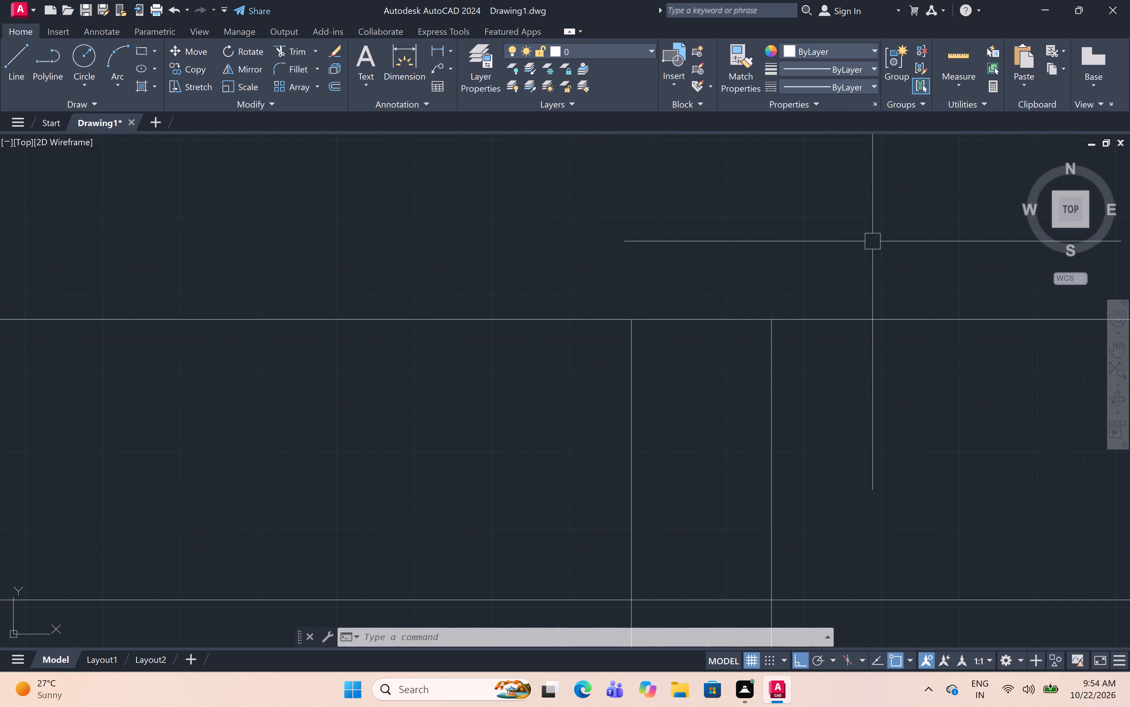
text(l)
key(space)
middle_drag(827, 406, 792, 359)
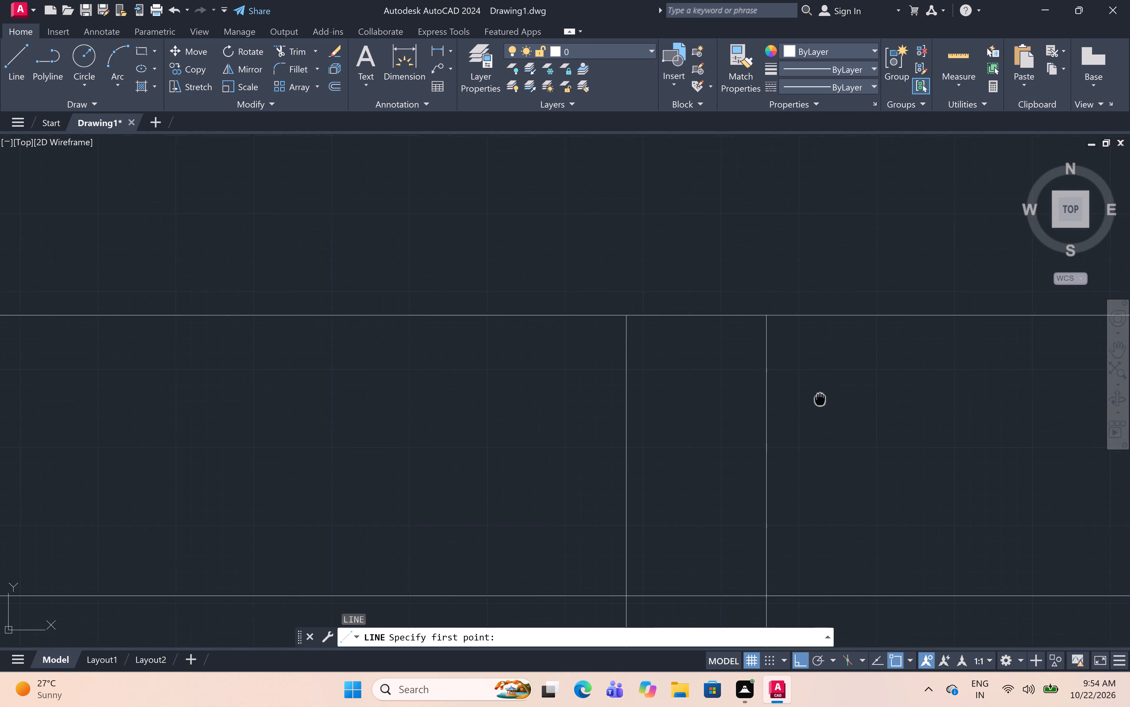
middle_drag(792, 359, 776, 339)
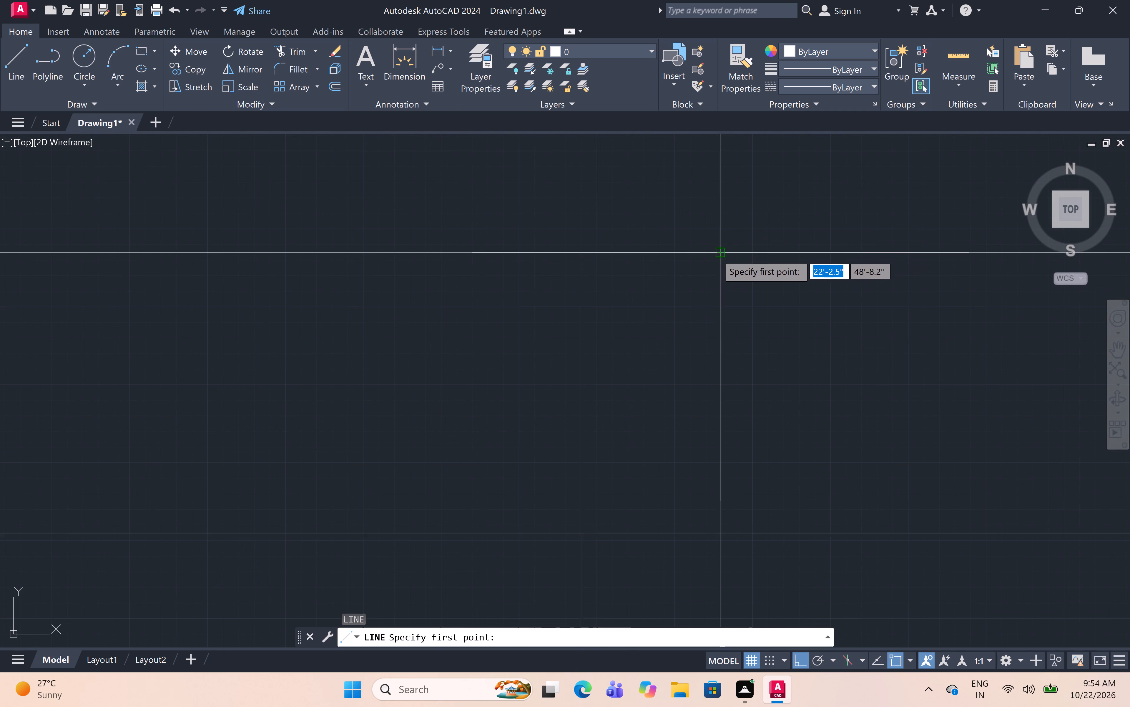
click(716, 254)
key(9)
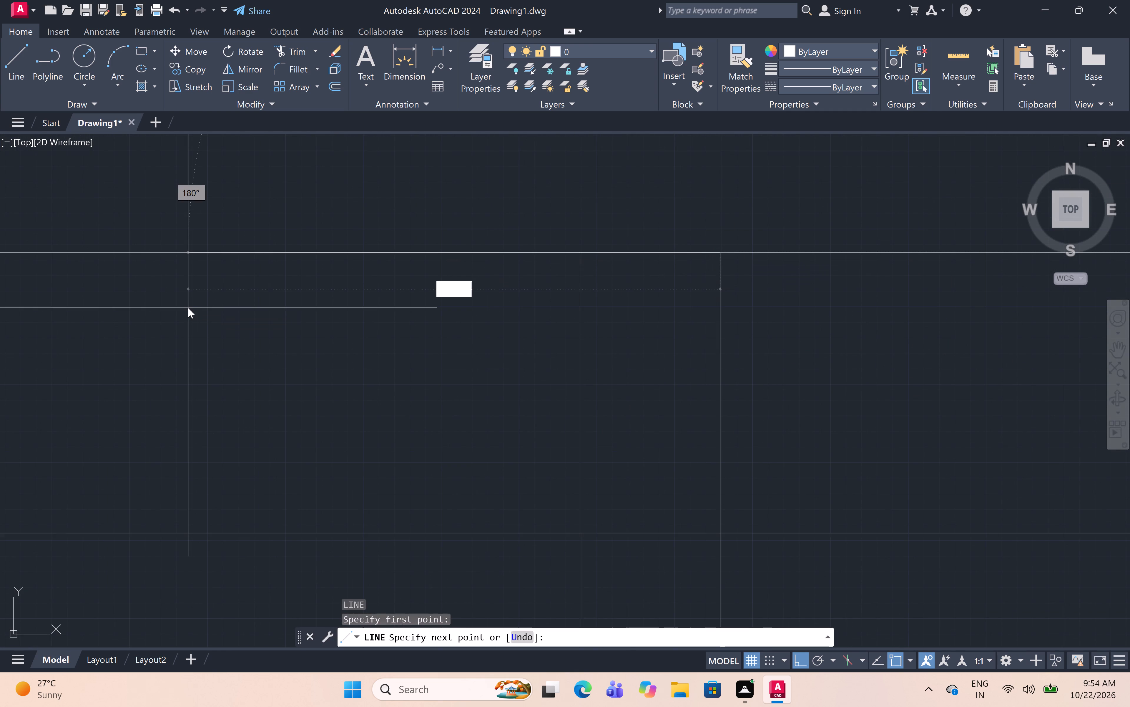
key(shift+quotedbl)
key(space)
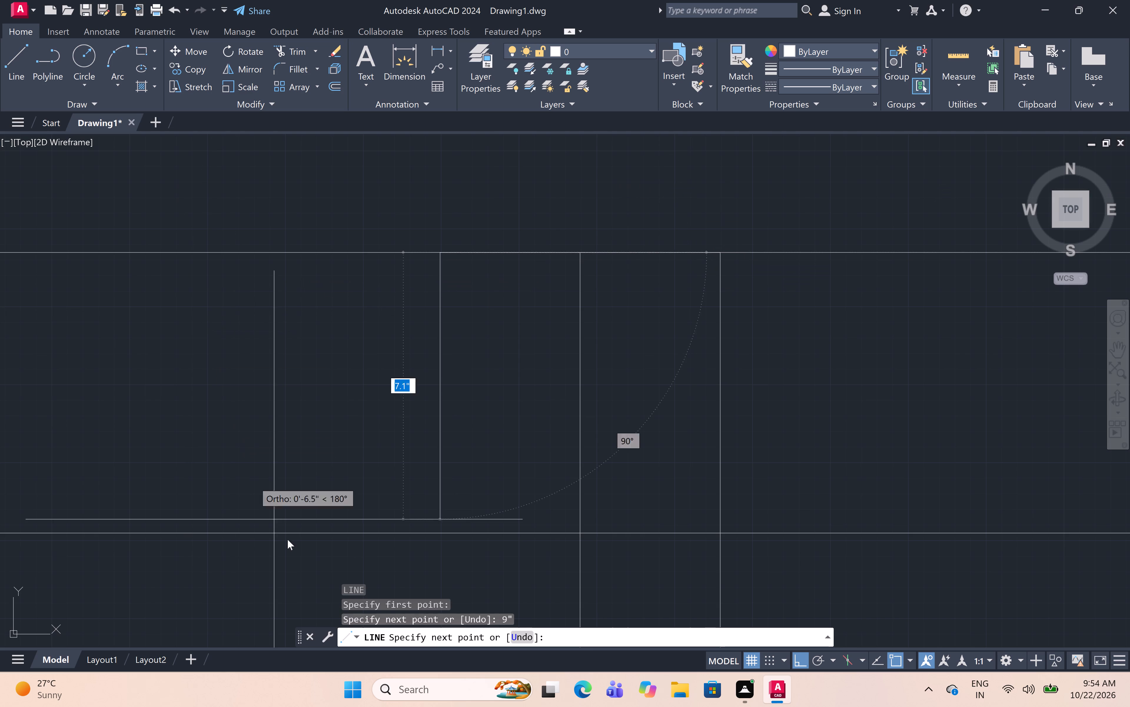
click(441, 533)
key(Escape)
Trim the first upper partition's left line where it crosses the top wall.
text(tr)
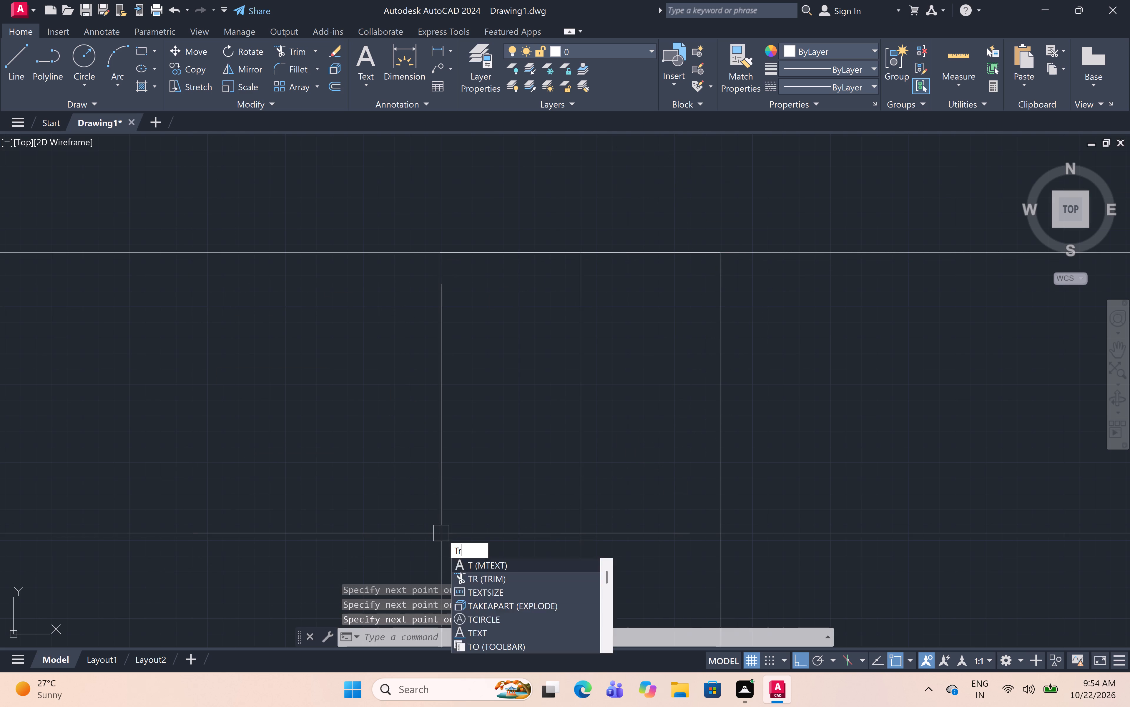
key(space)
click(527, 475)
click(585, 456)
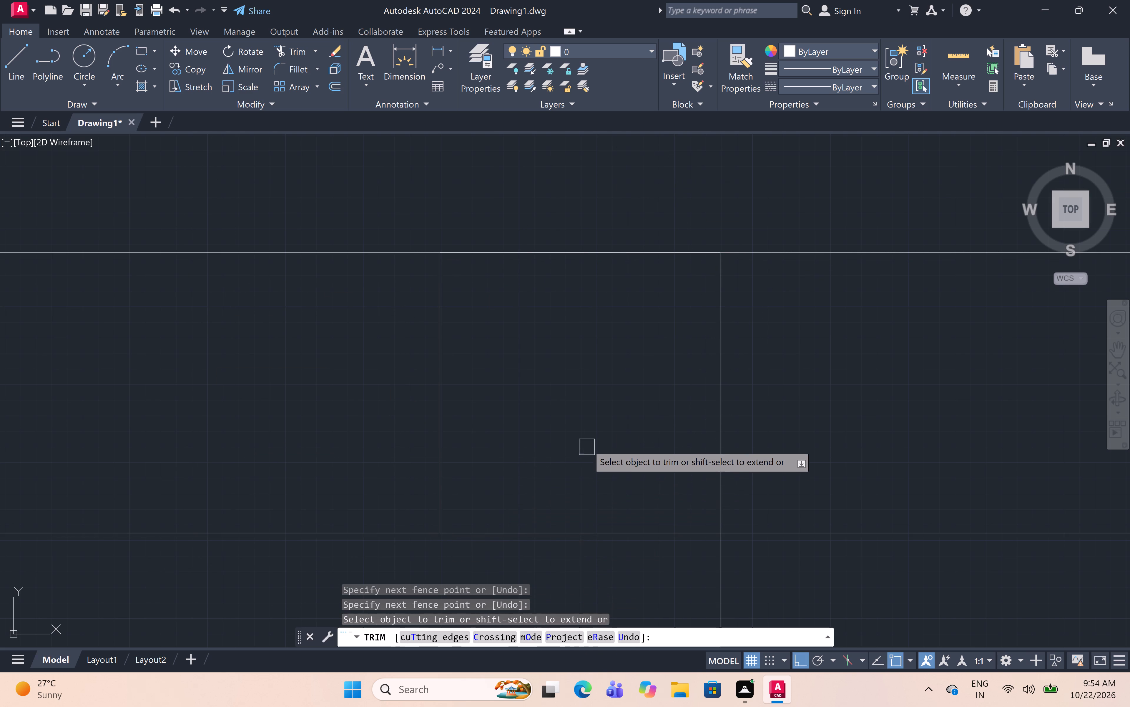
scroll(586, 441, down, 6)
middle_drag(734, 494, 377, 485)
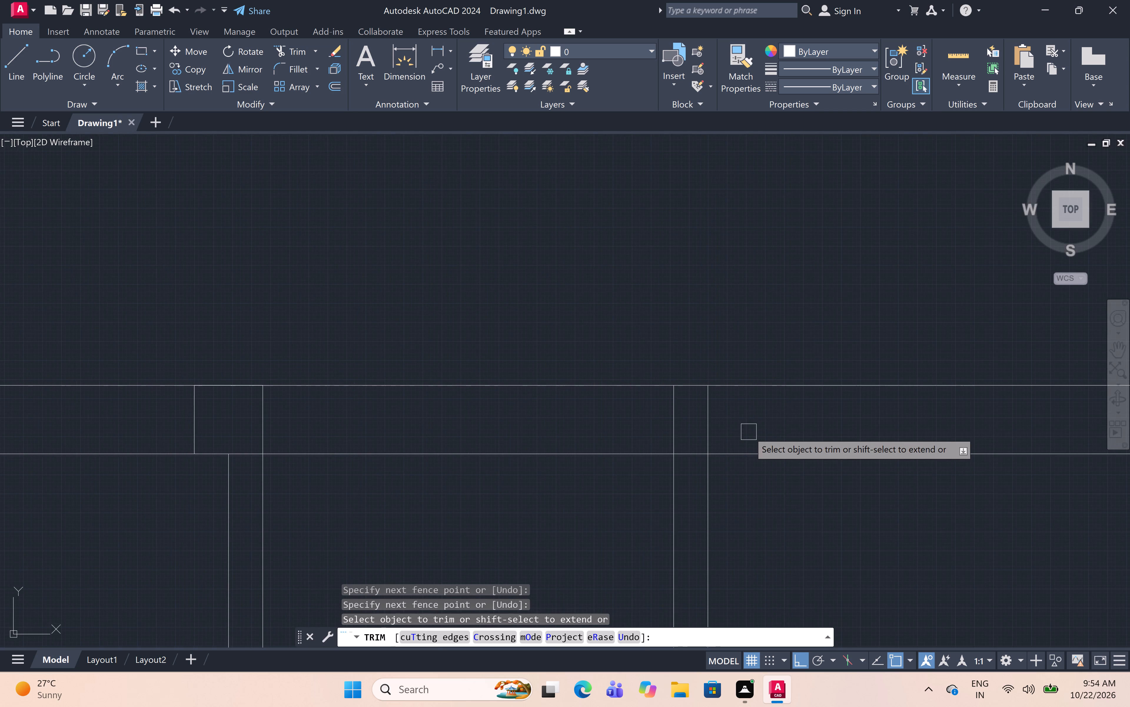
scroll(749, 431, up, 3)
key(Escape)
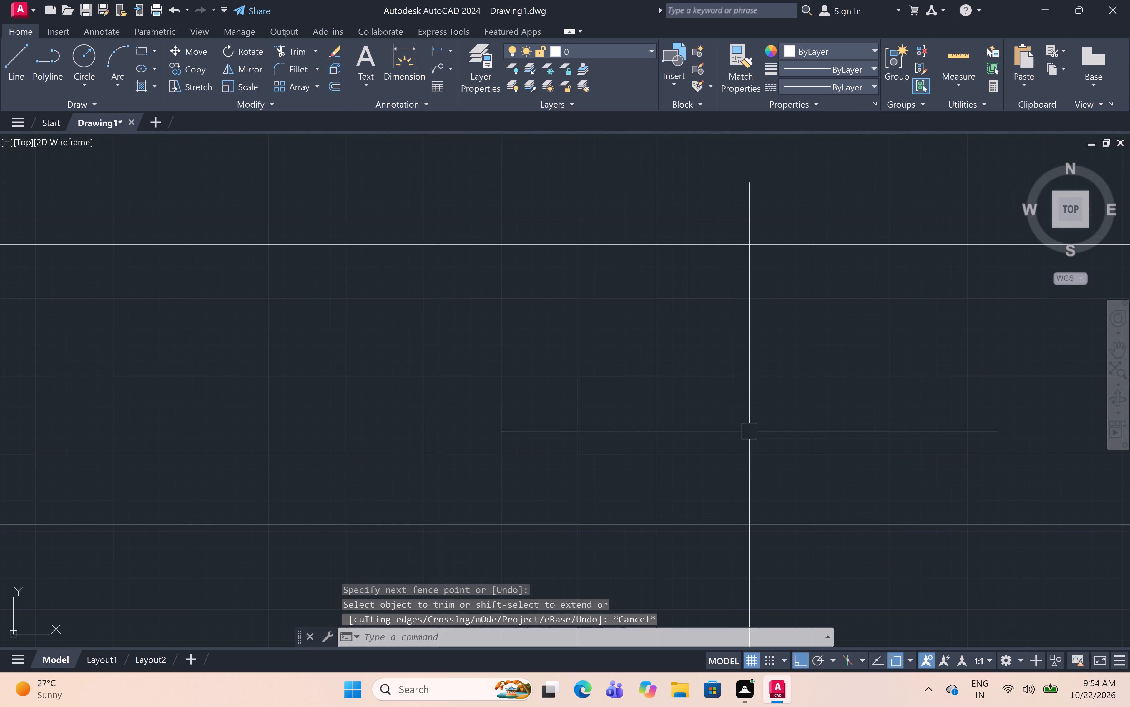
Draw a line 9" rightward from the top of the second upper partition's left line, continuing down to the top wall's inner line.
text(l)
key(space)
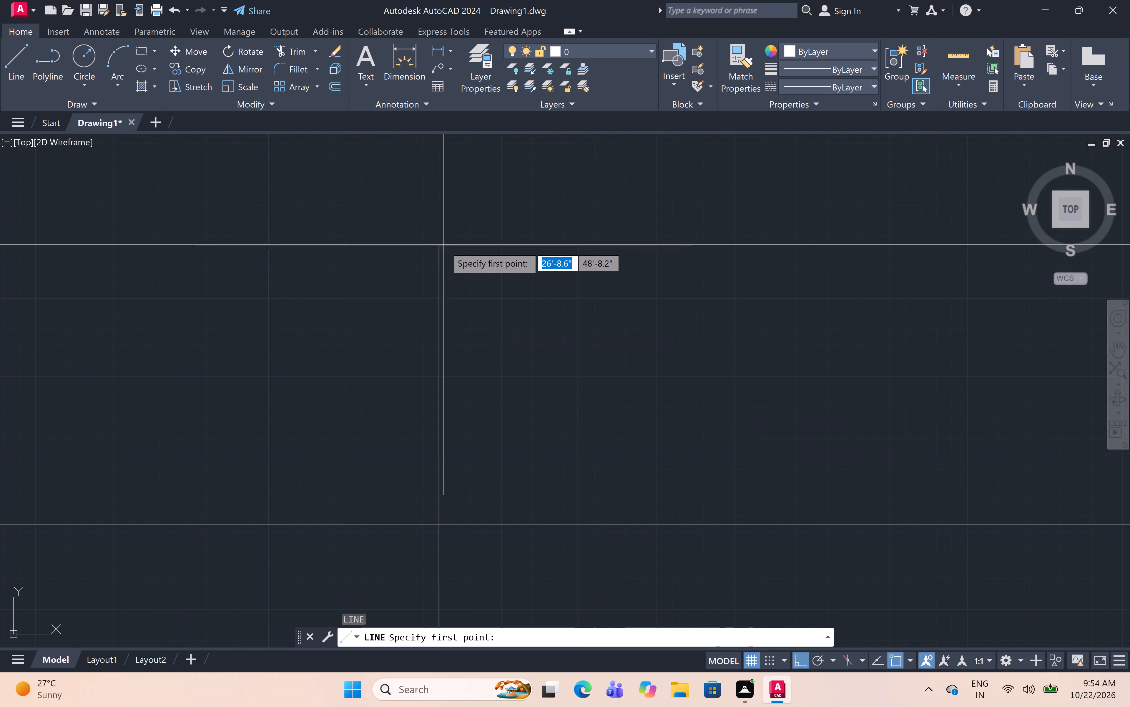
click(438, 247)
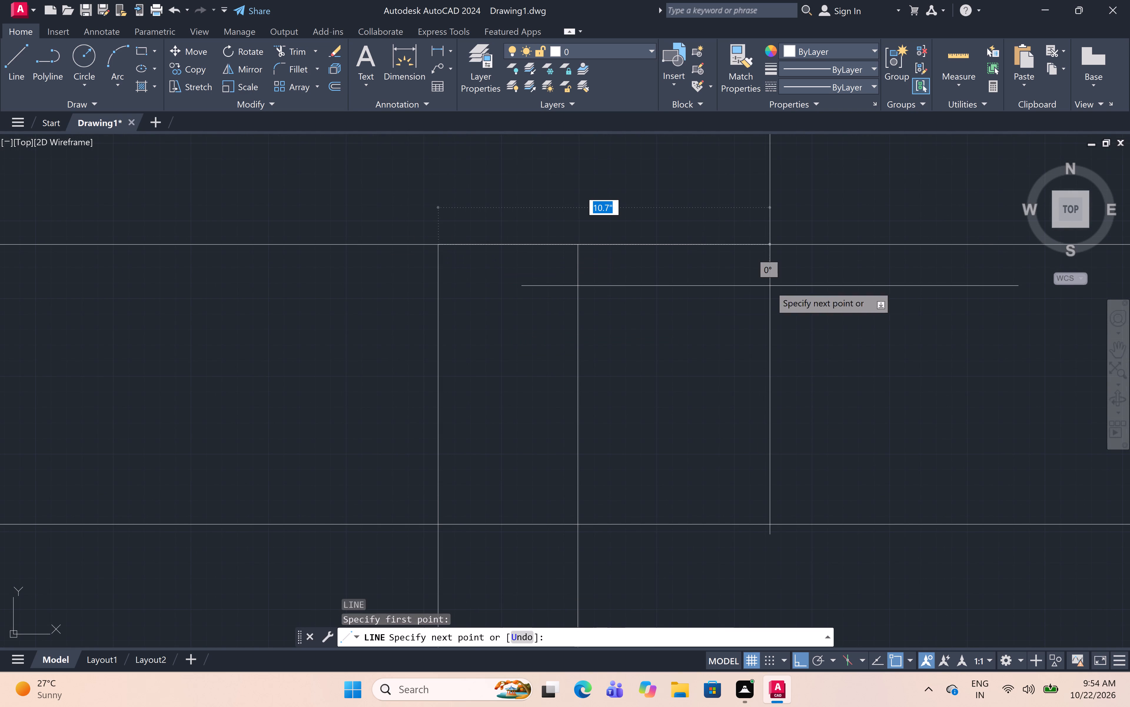
text(9")
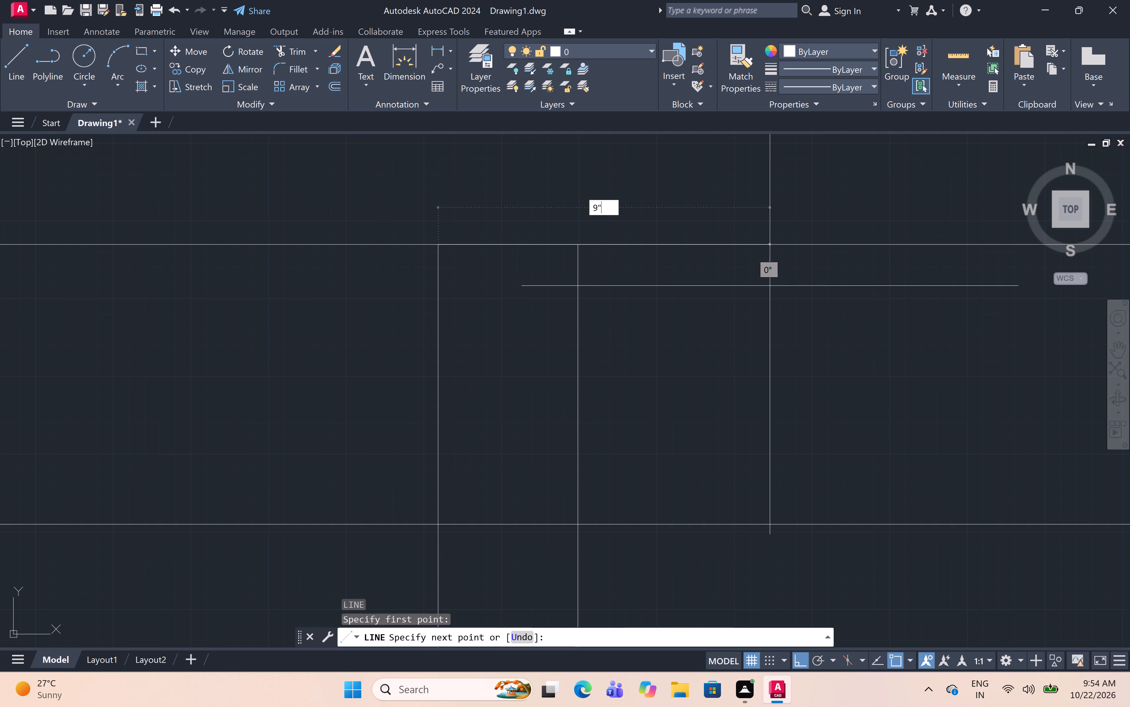
key(space)
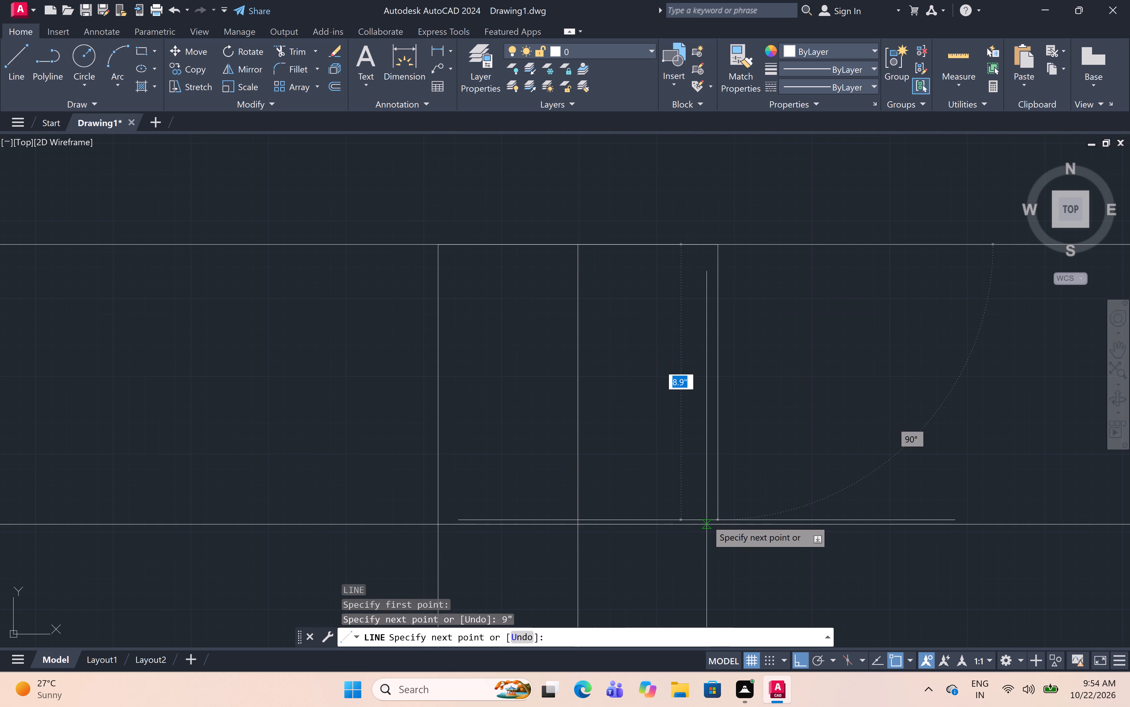
click(720, 523)
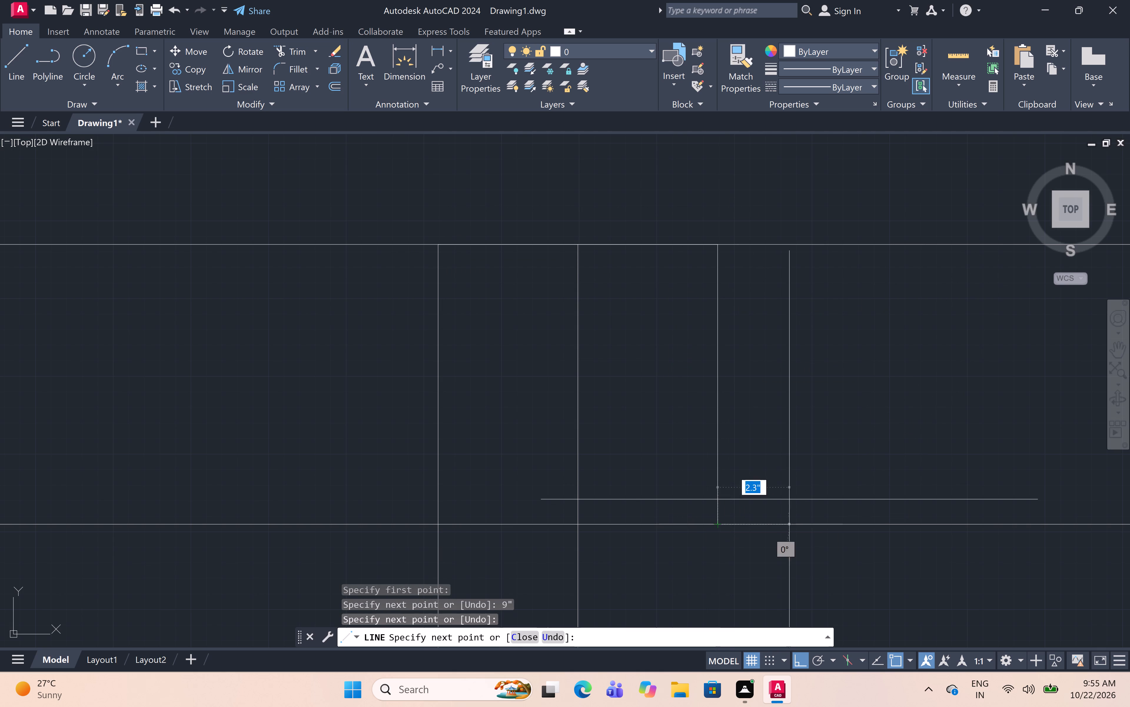
key(Escape)
Trim the second upper partition's right line where it crosses the top wall.
key(t)
text(r)
key(space)
click(625, 416)
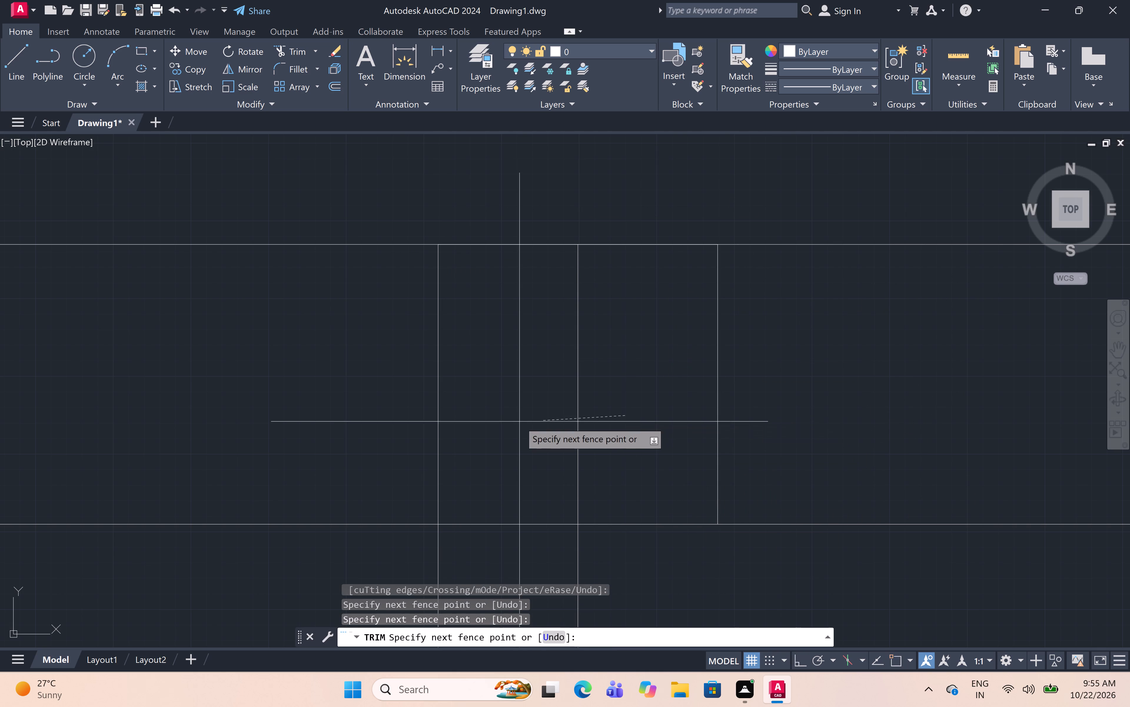
click(519, 422)
Draw a 9" block outline across the left wall, centred on the upper horizontal partition by starting 4.5" above its midpoint.
scroll(521, 415, down, 7)
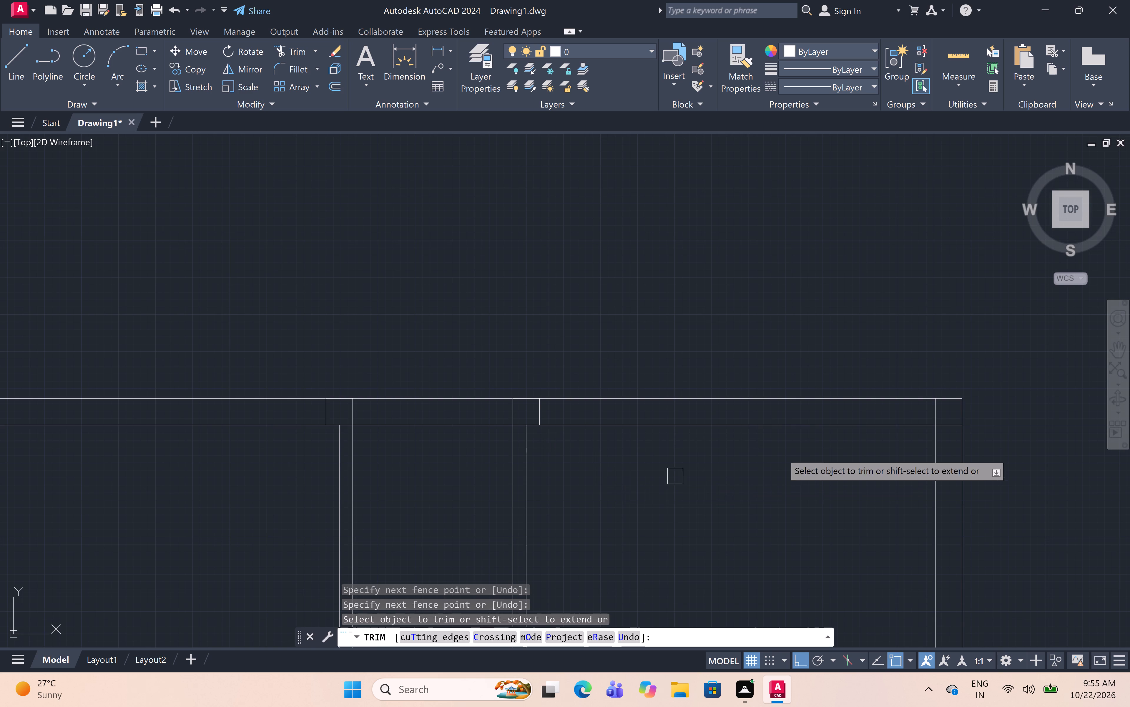
scroll(908, 308, down, 1)
scroll(810, 461, down, 4)
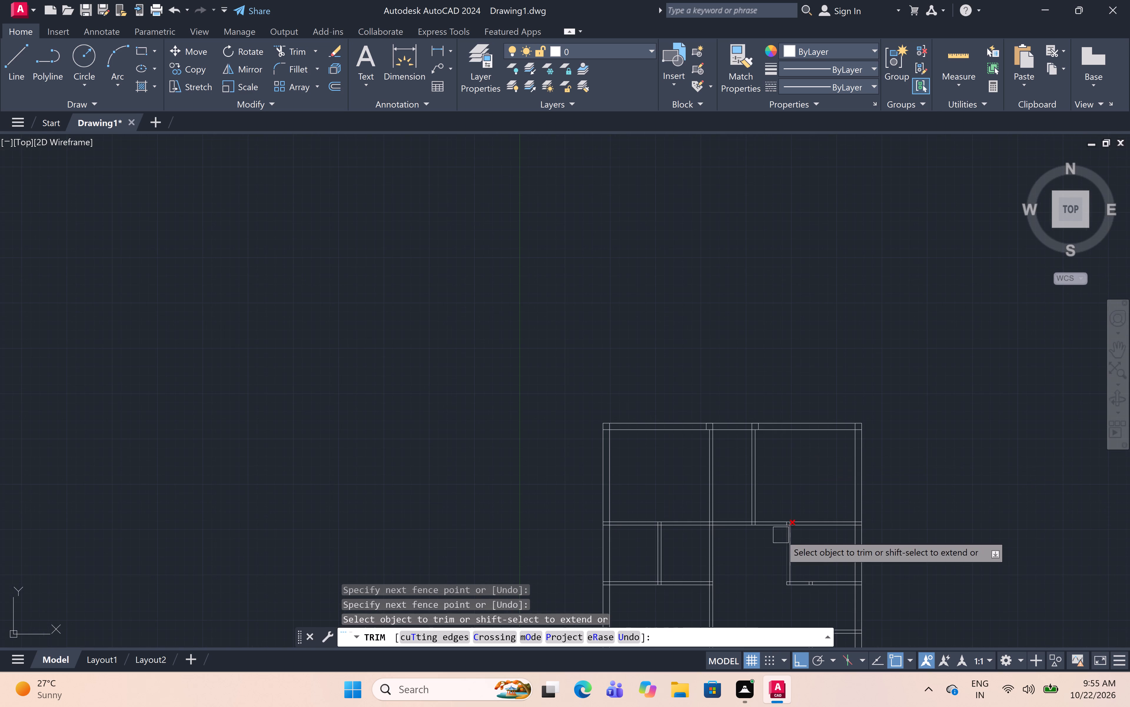
middle_drag(757, 568, 684, 439)
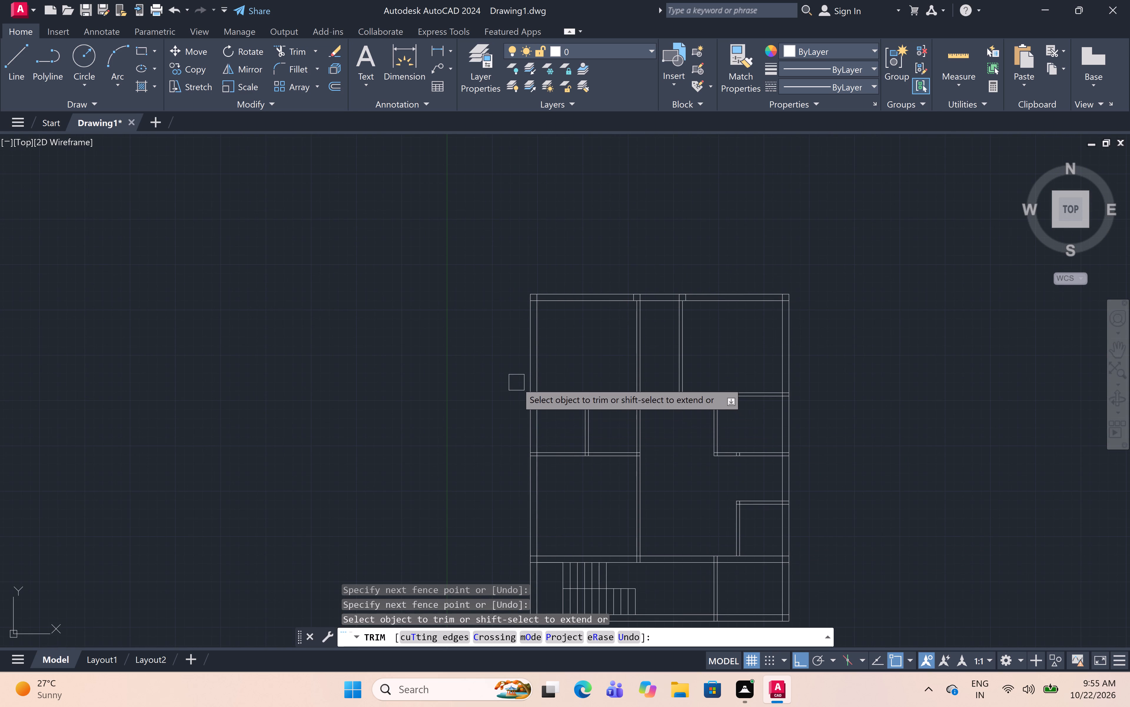
scroll(530, 394, up, 7)
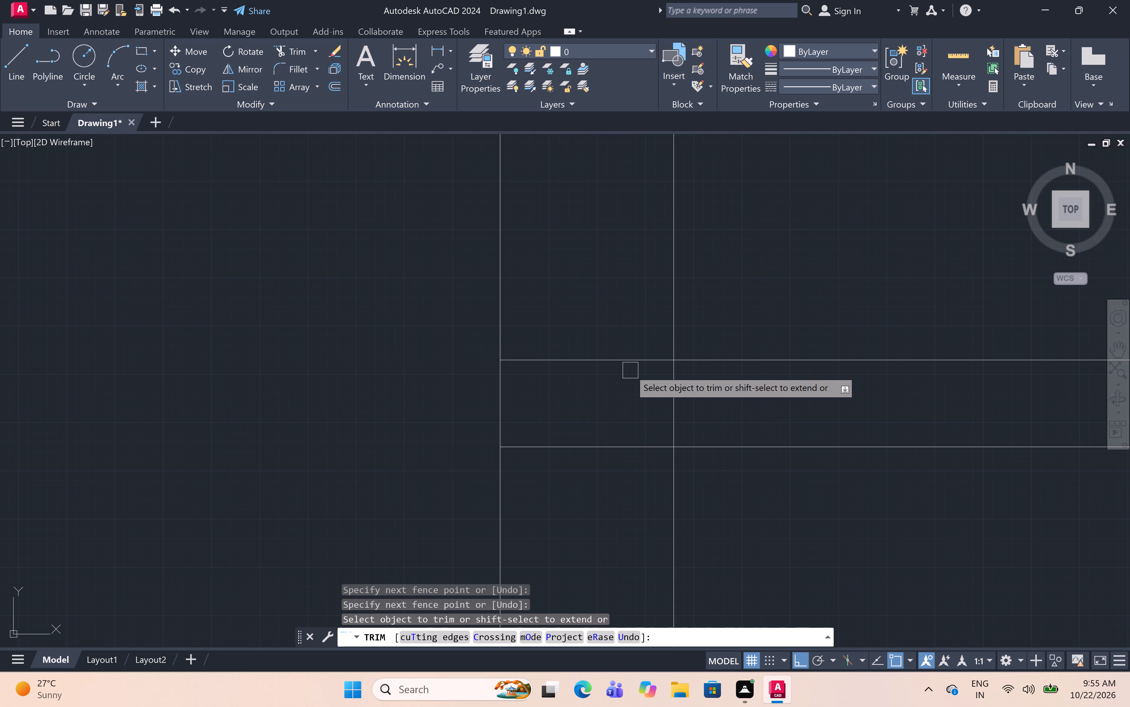
key(Escape)
text(l)
key(space)
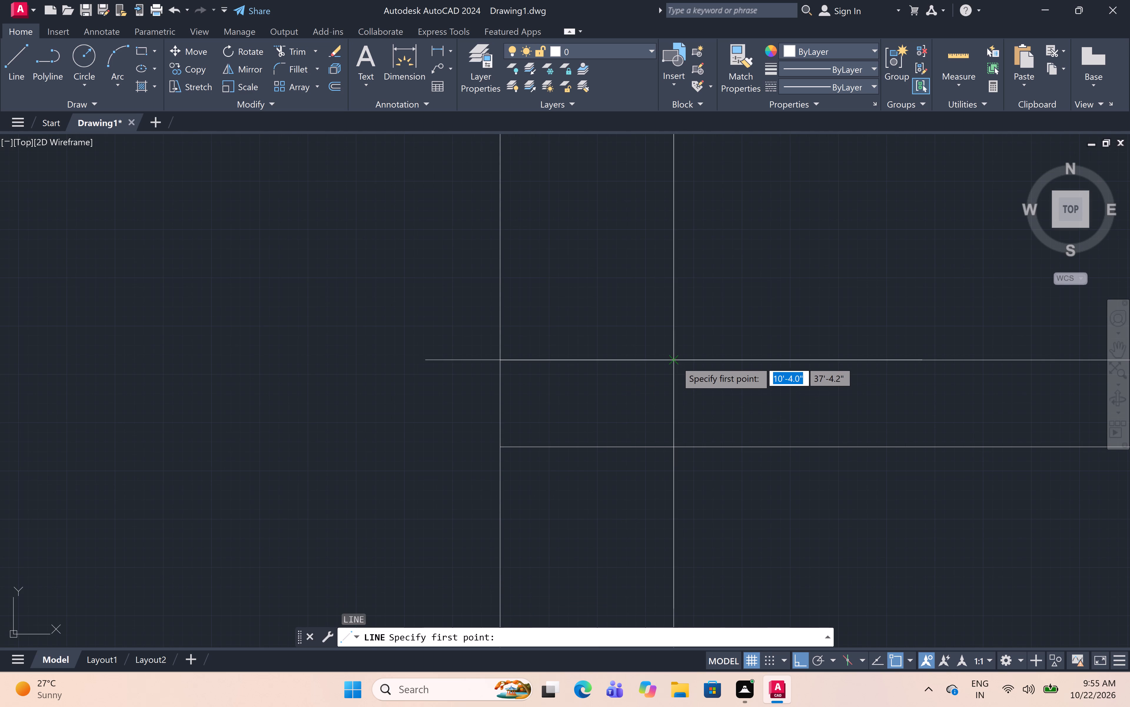
click(676, 359)
click(676, 443)
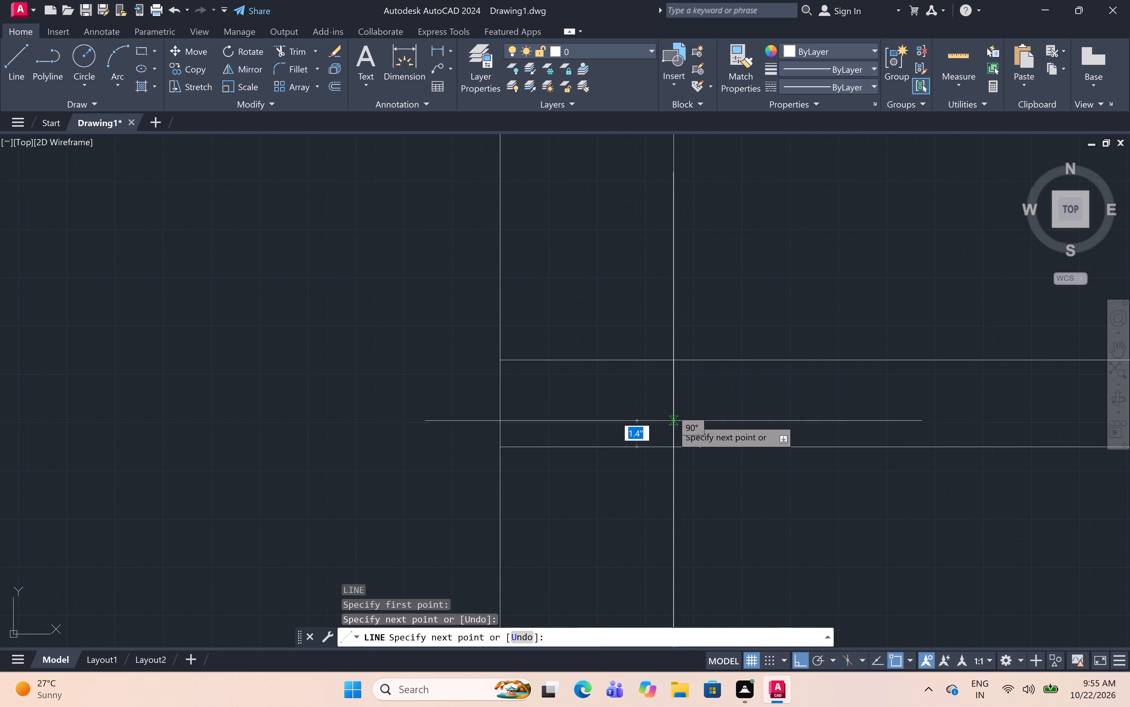
drag(674, 404, 674, 401)
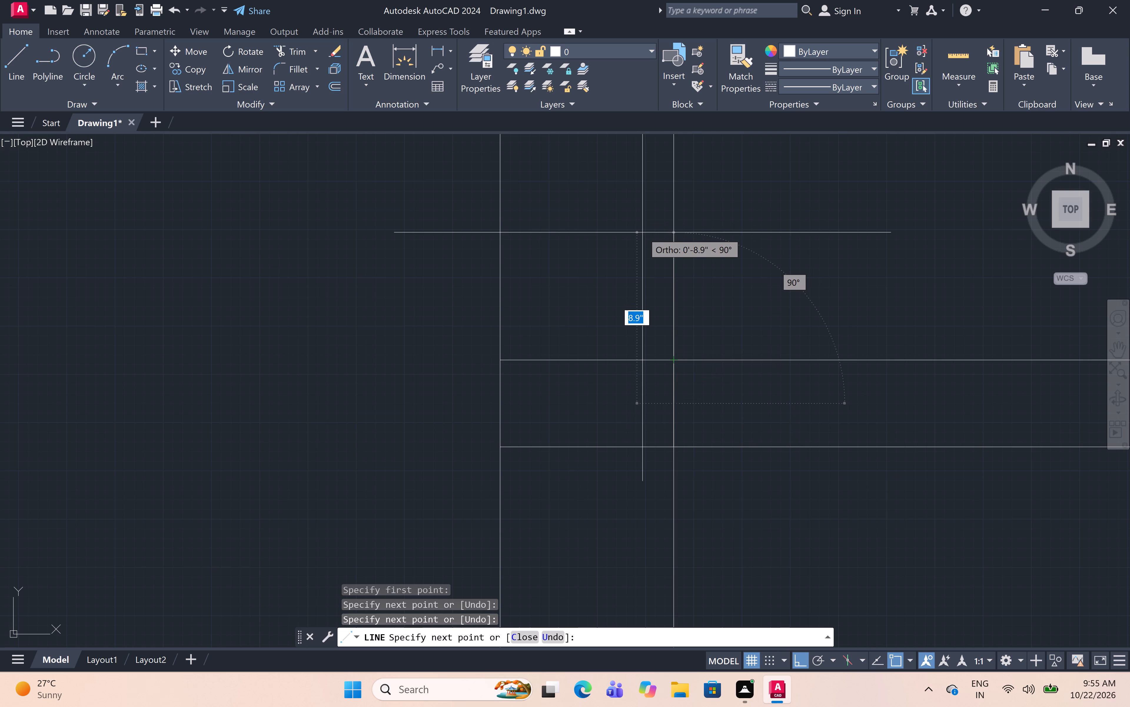
text(4.5)
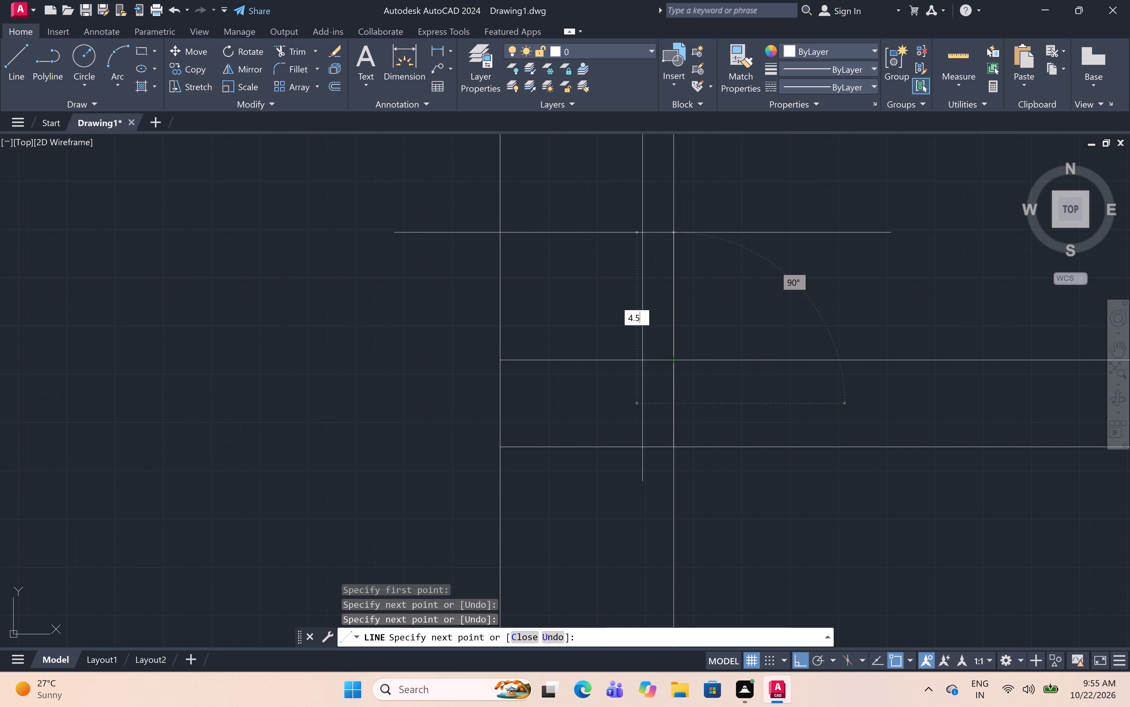
key(shift+quotedbl)
key(space)
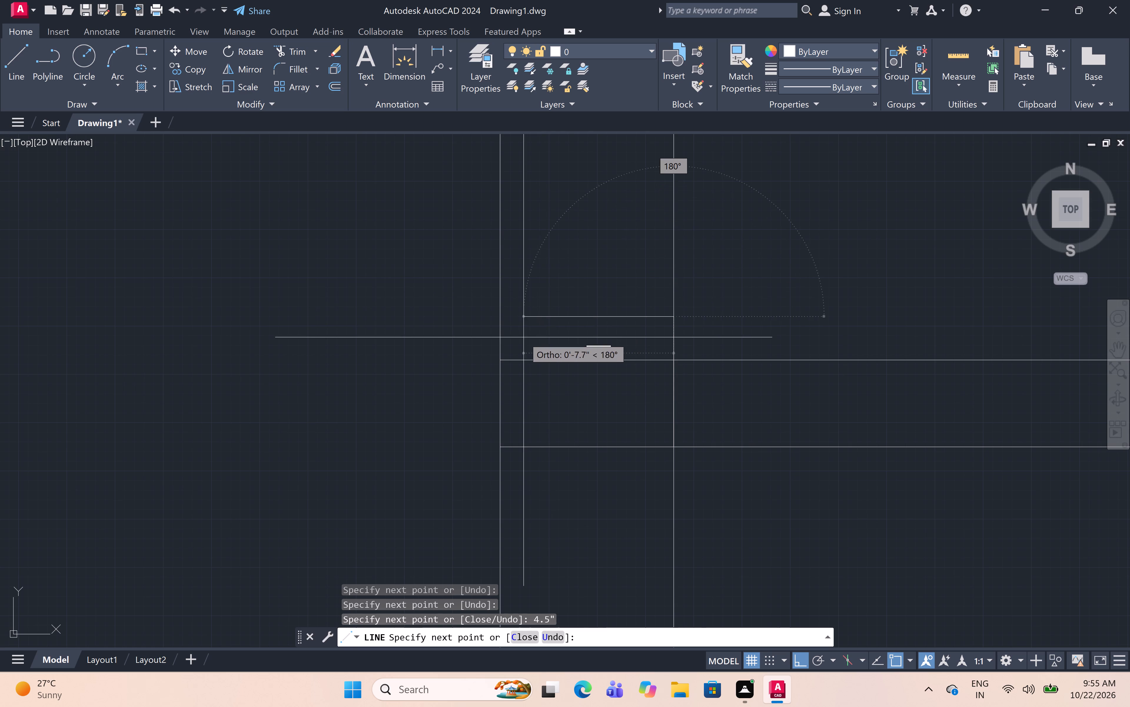
click(498, 316)
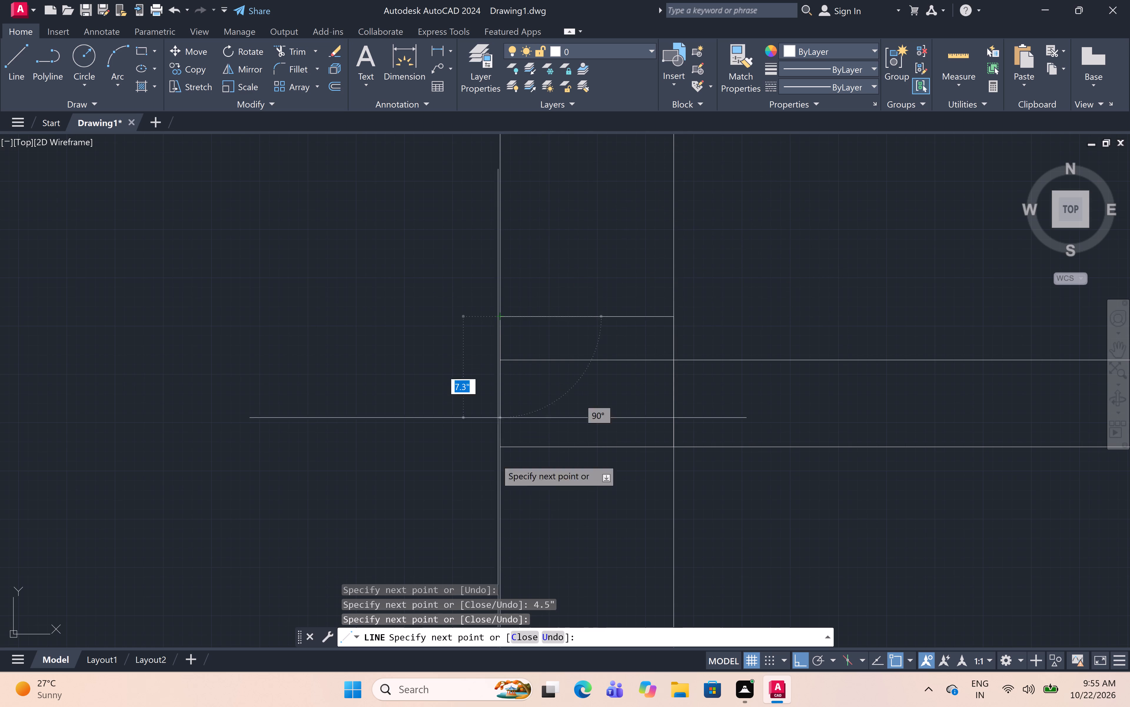
key(9)
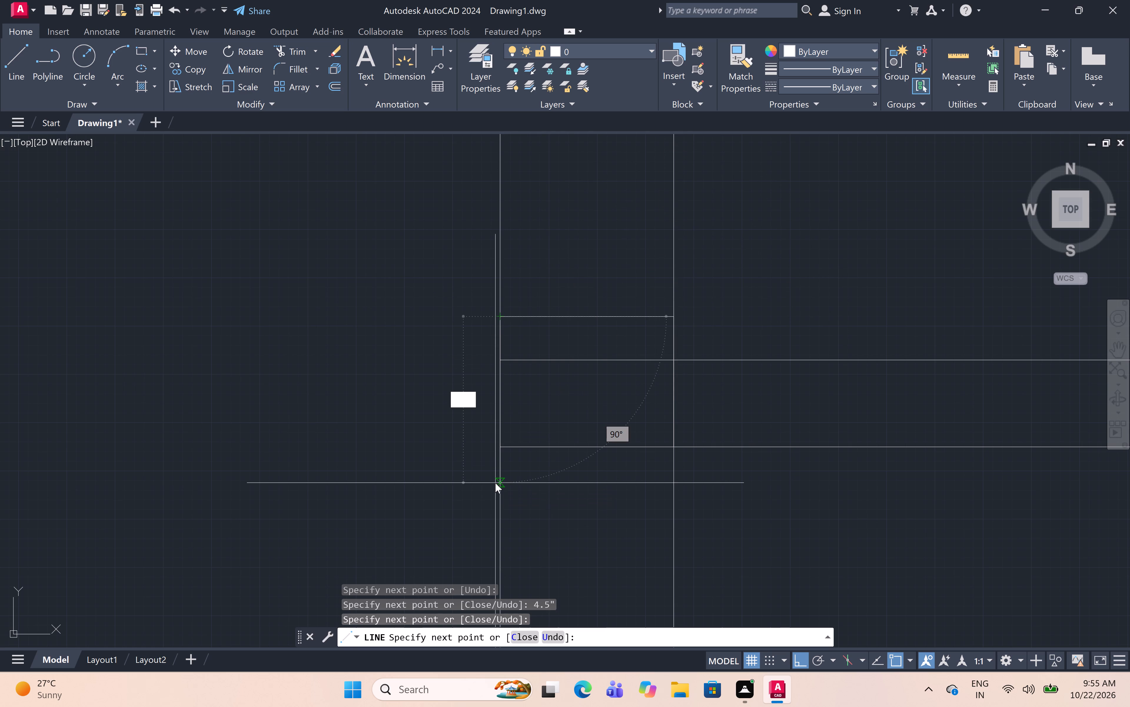
key(shift+quotedbl)
key(space)
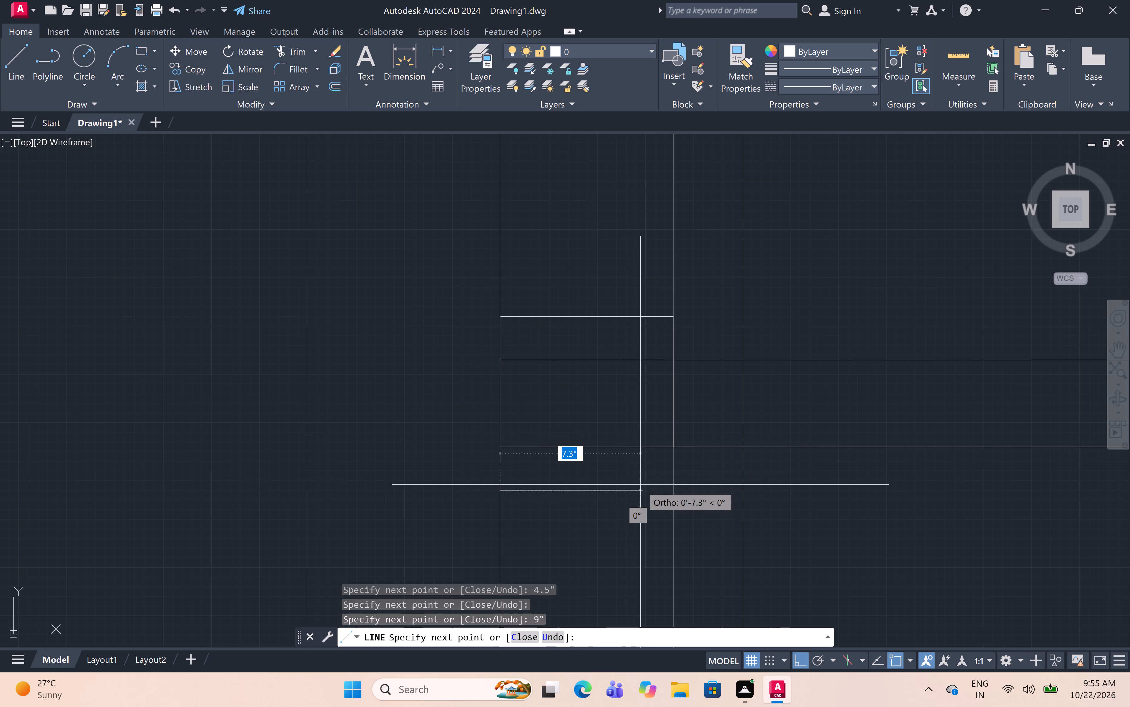
click(675, 494)
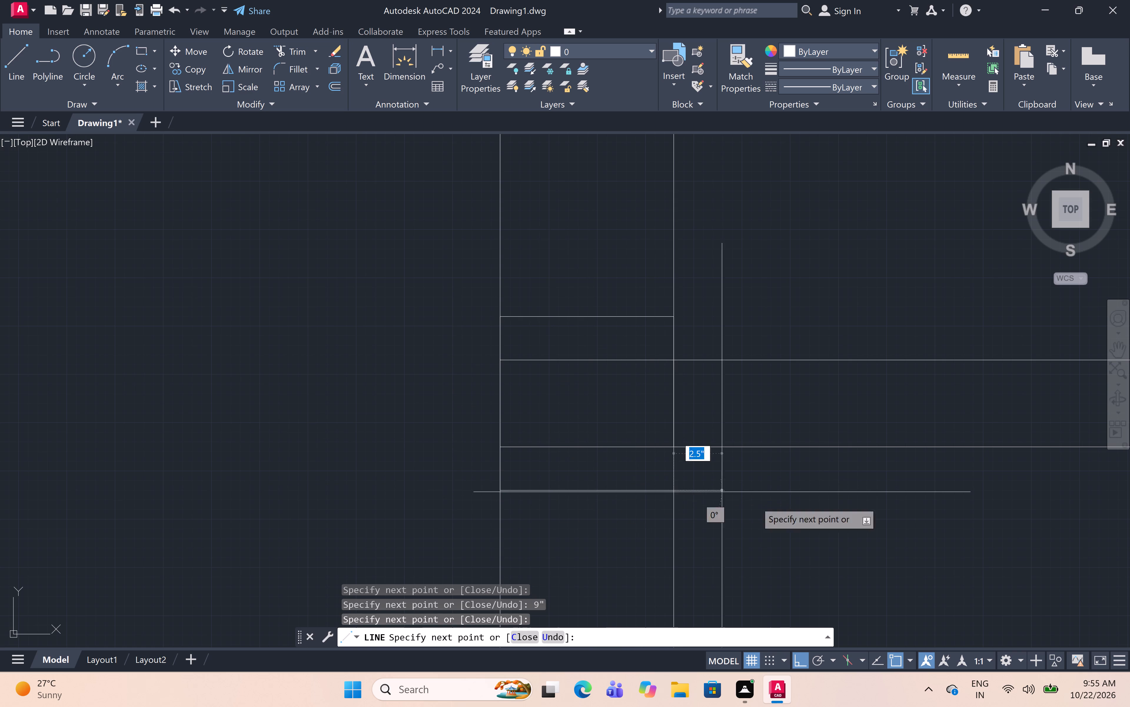
key(Escape)
Trim the upper horizontal partition's lines and overlapping inner-wall segments at the left-wall block, undoing the trim just below the partition.
text(tr)
key(space)
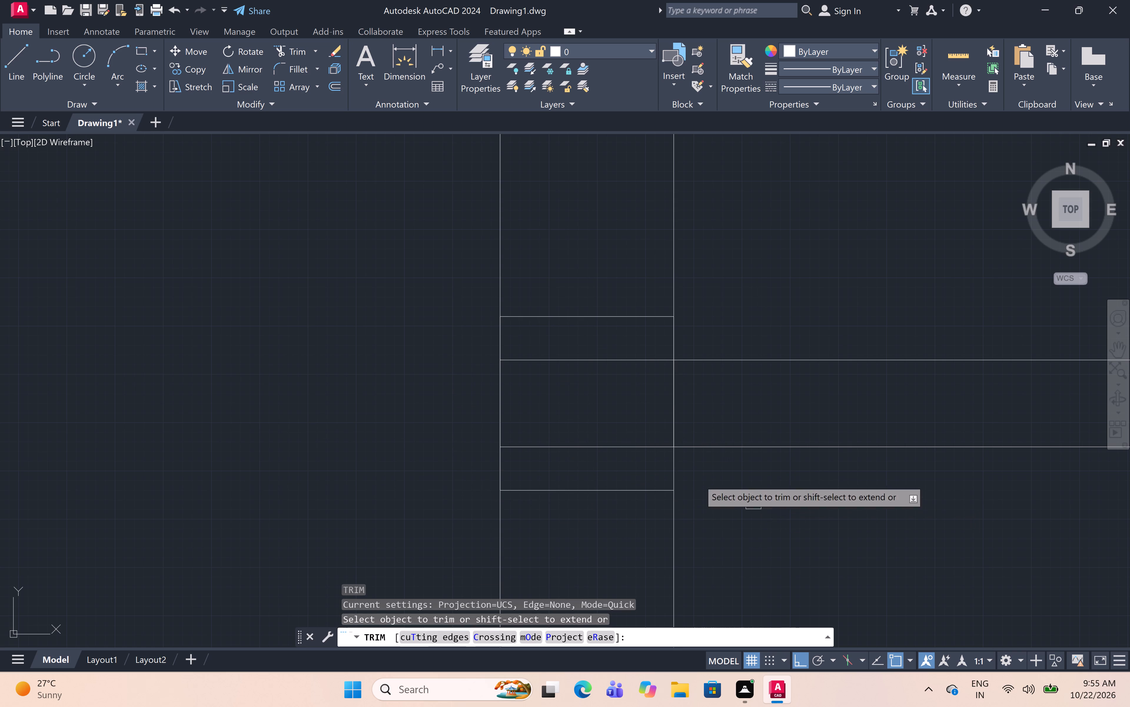
click(579, 345)
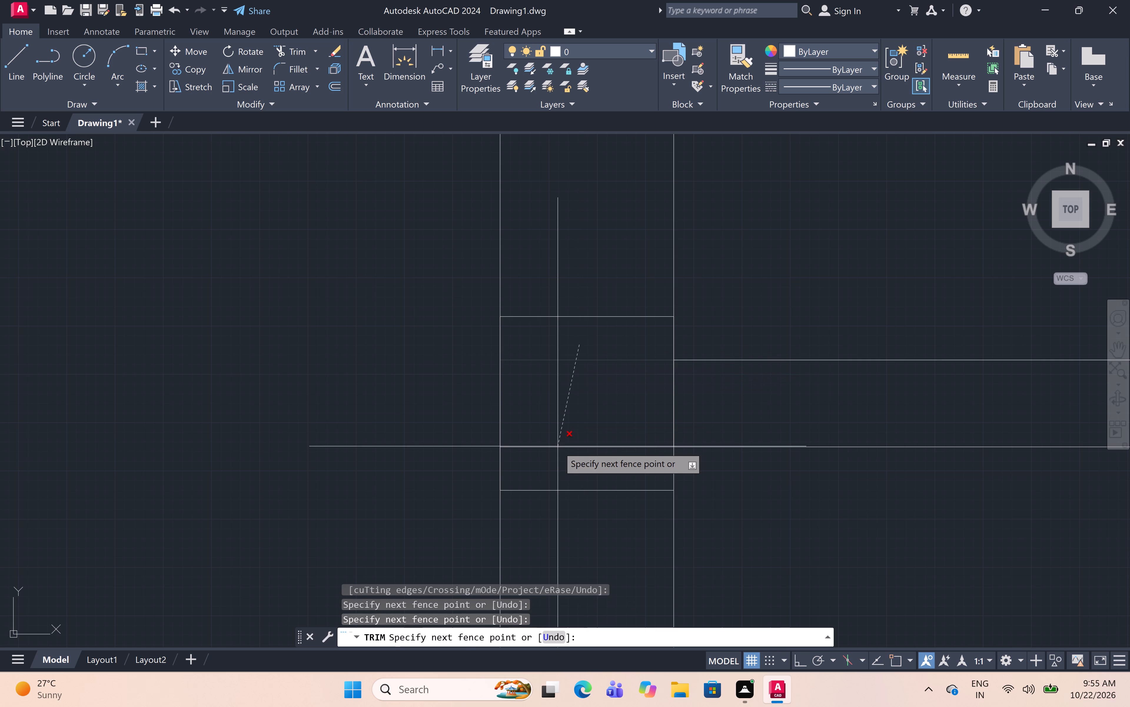
click(558, 446)
click(671, 414)
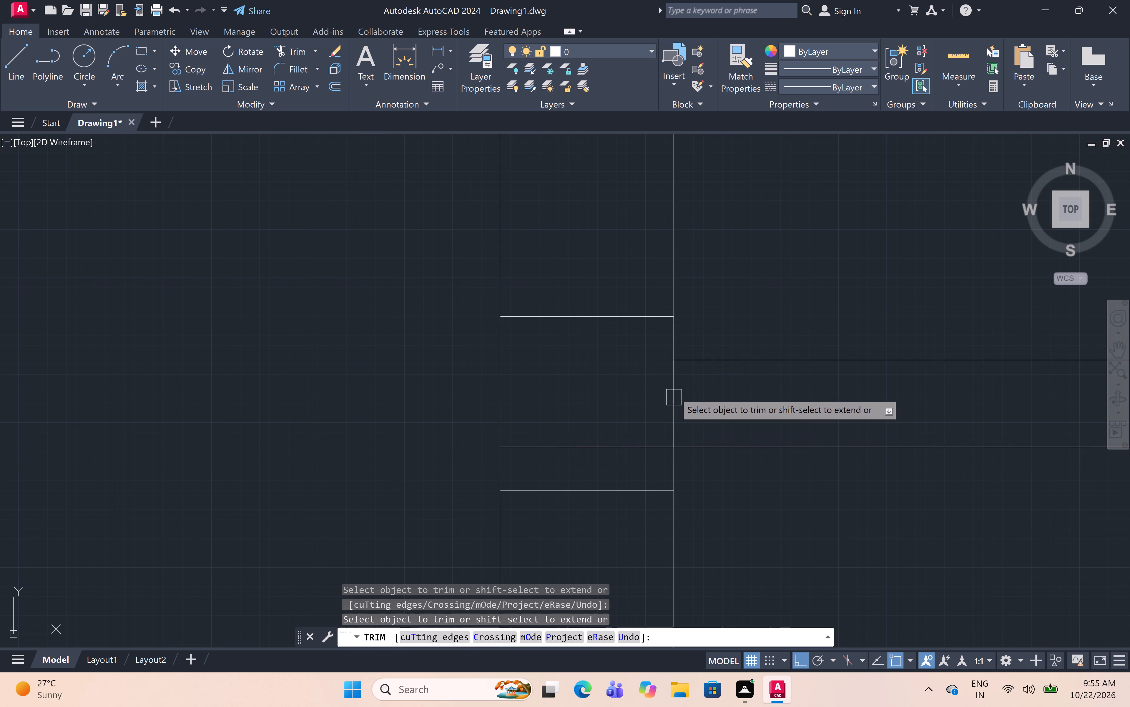
click(676, 389)
click(671, 408)
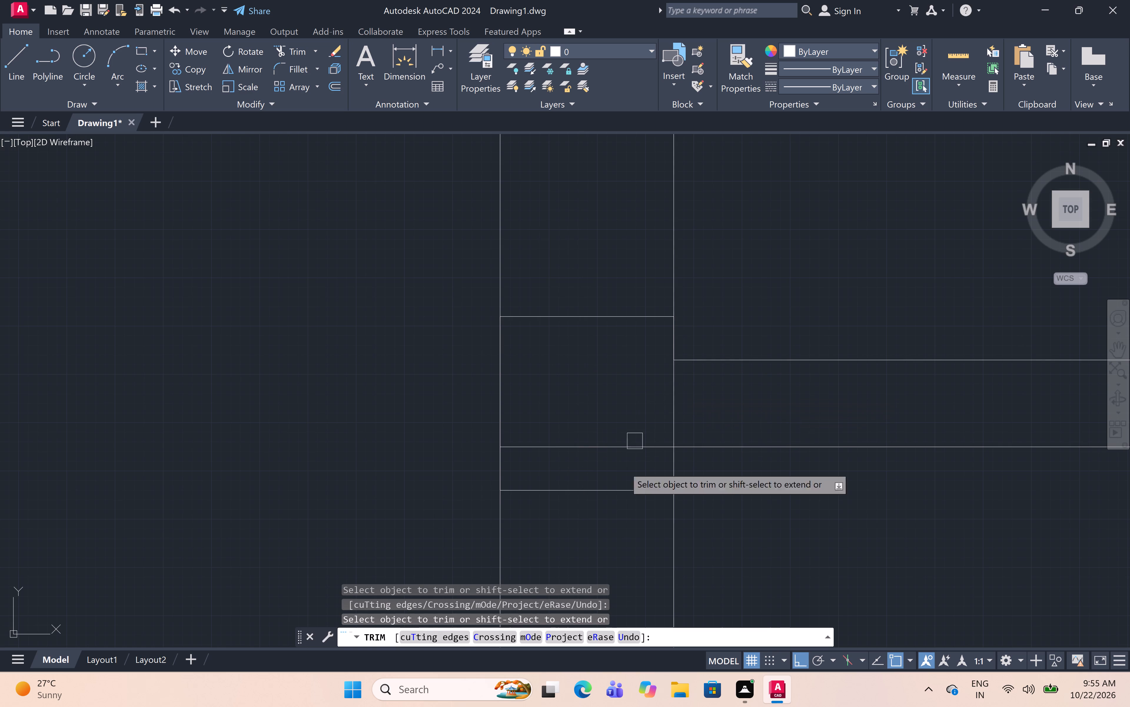
click(616, 450)
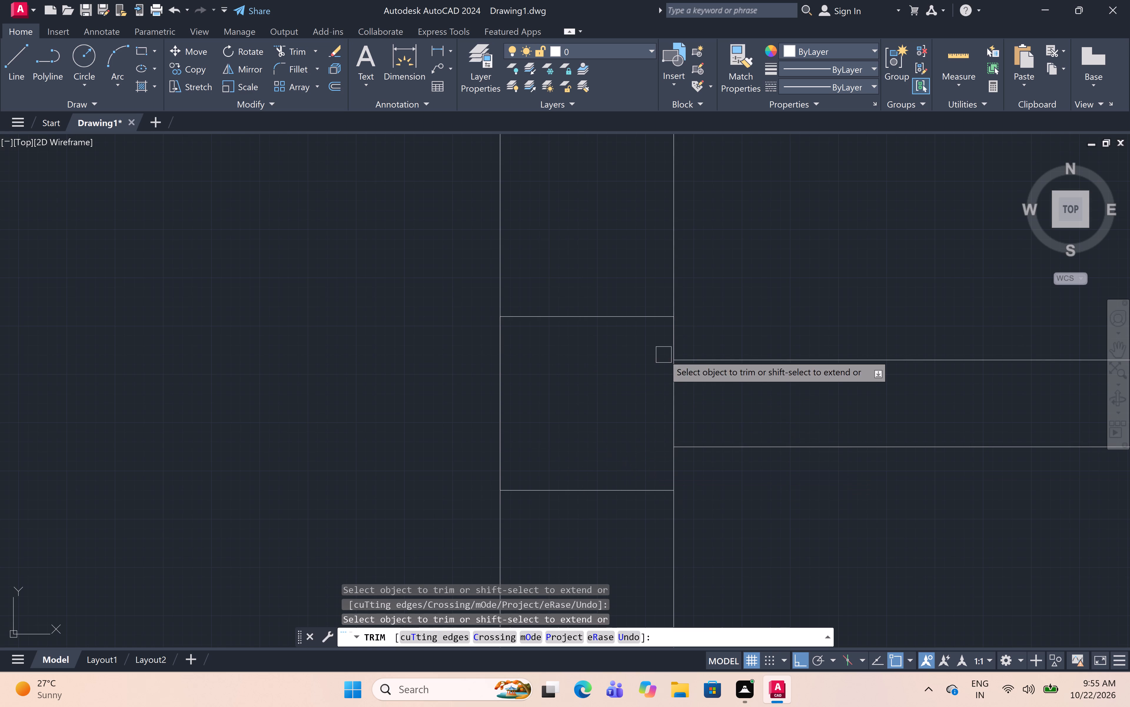
click(676, 336)
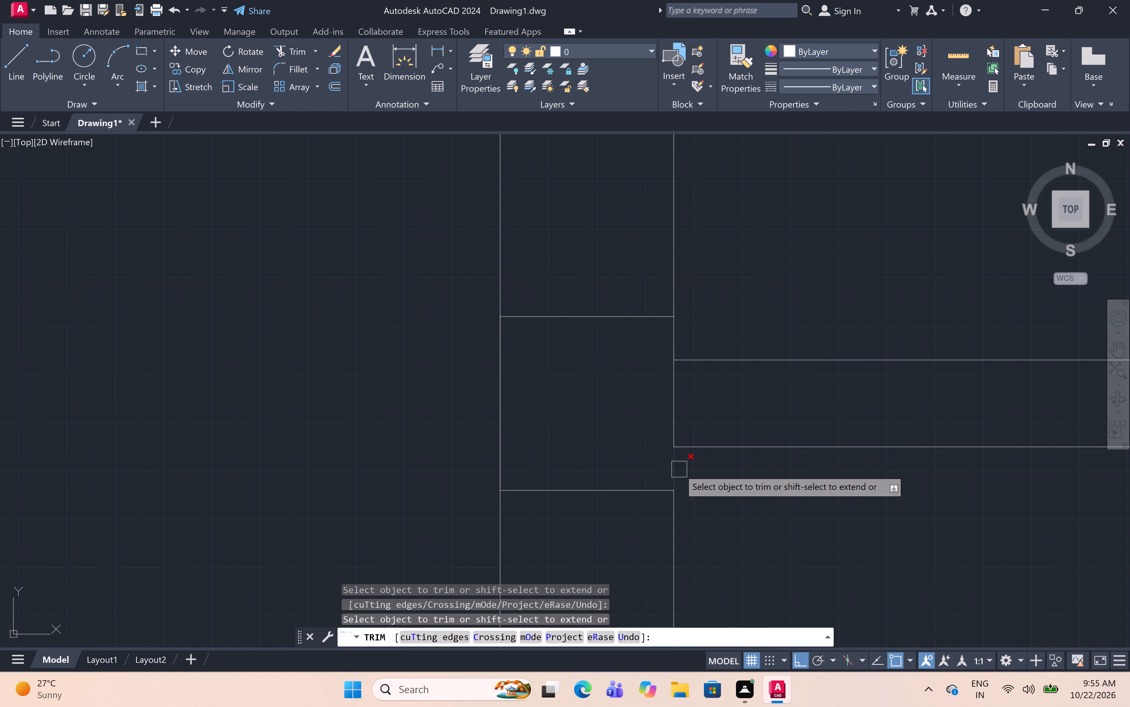
click(679, 469)
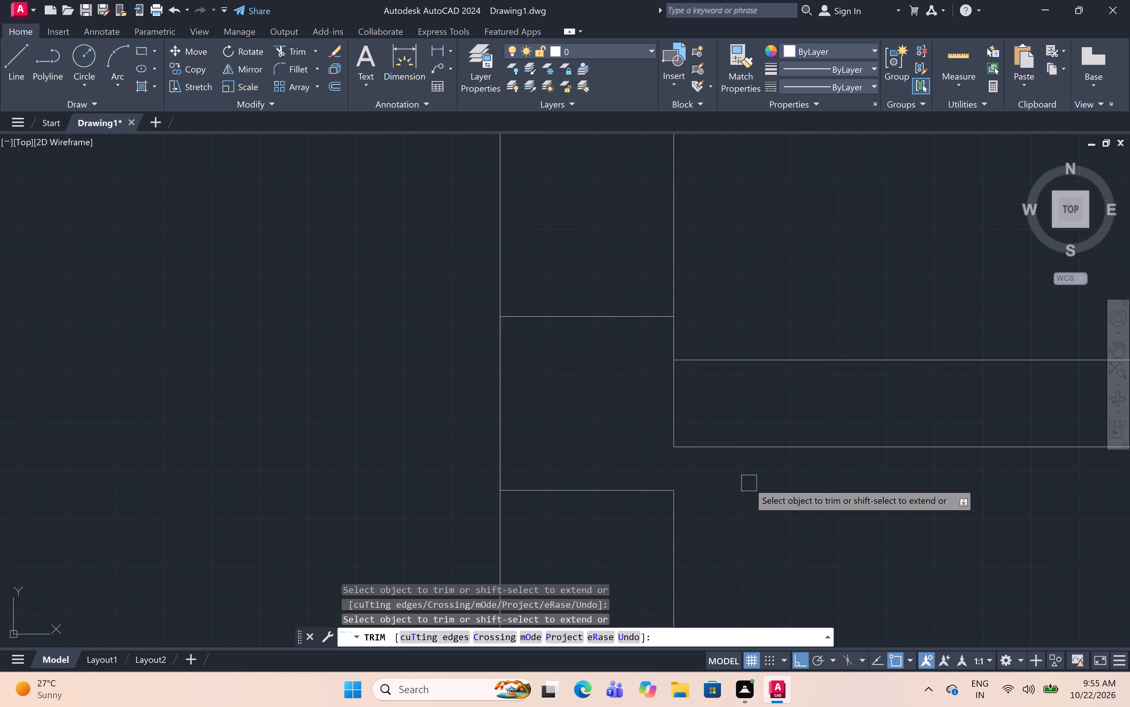
key(ctrl+z)
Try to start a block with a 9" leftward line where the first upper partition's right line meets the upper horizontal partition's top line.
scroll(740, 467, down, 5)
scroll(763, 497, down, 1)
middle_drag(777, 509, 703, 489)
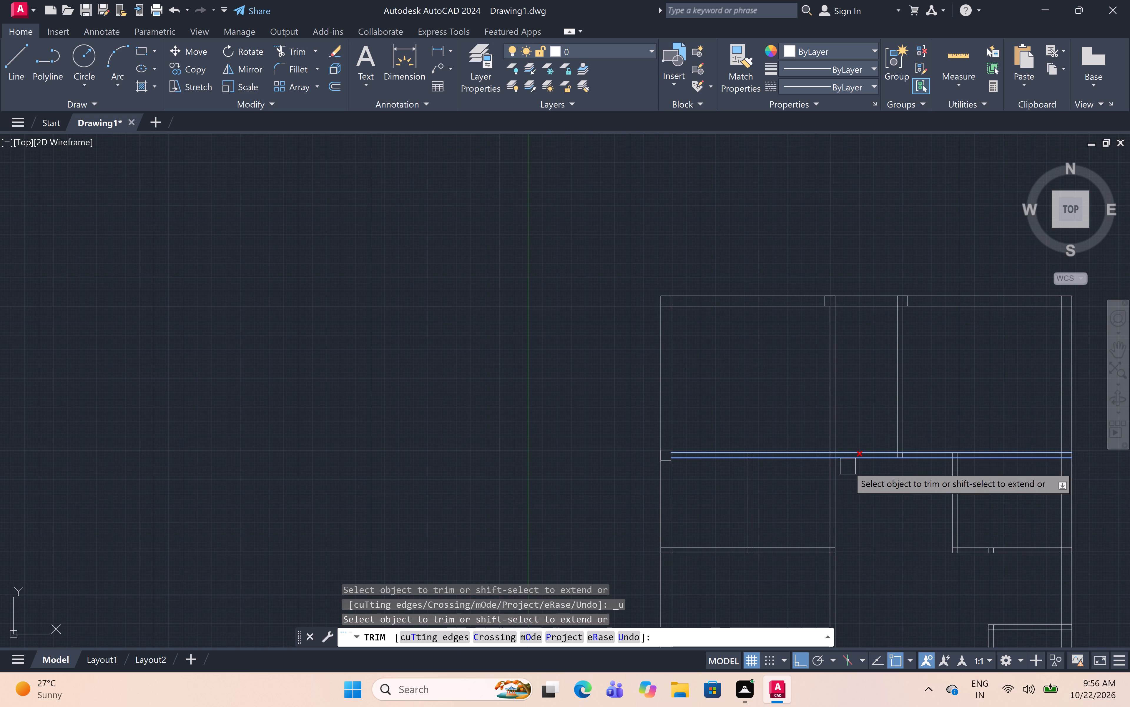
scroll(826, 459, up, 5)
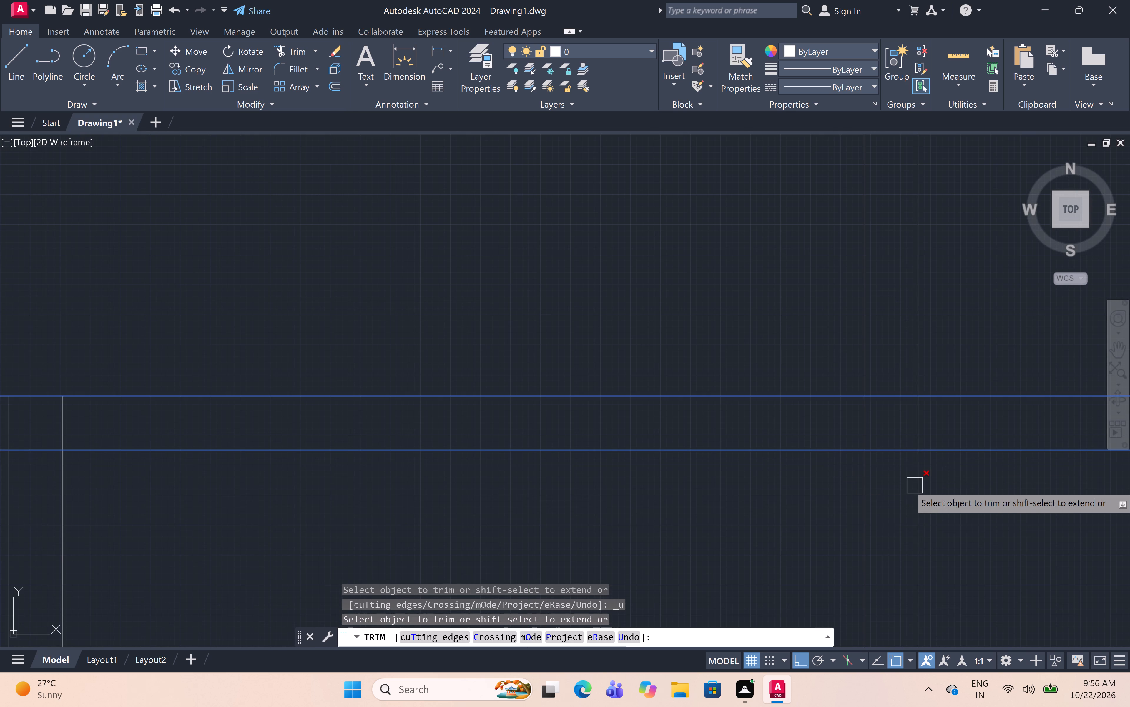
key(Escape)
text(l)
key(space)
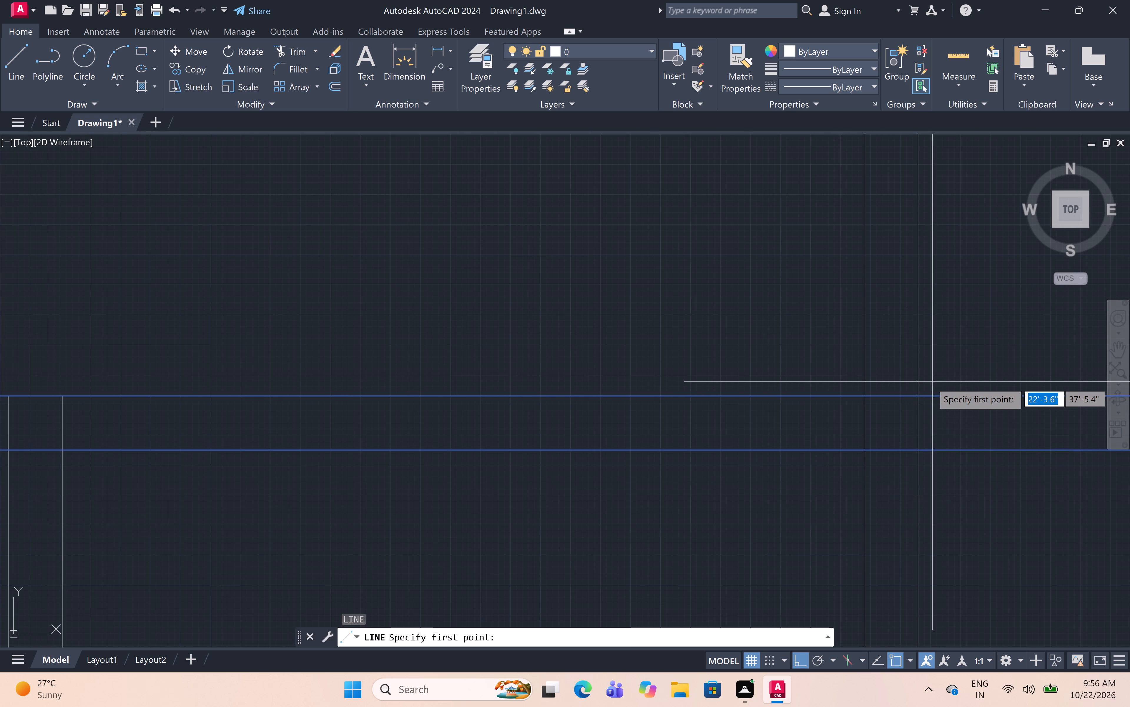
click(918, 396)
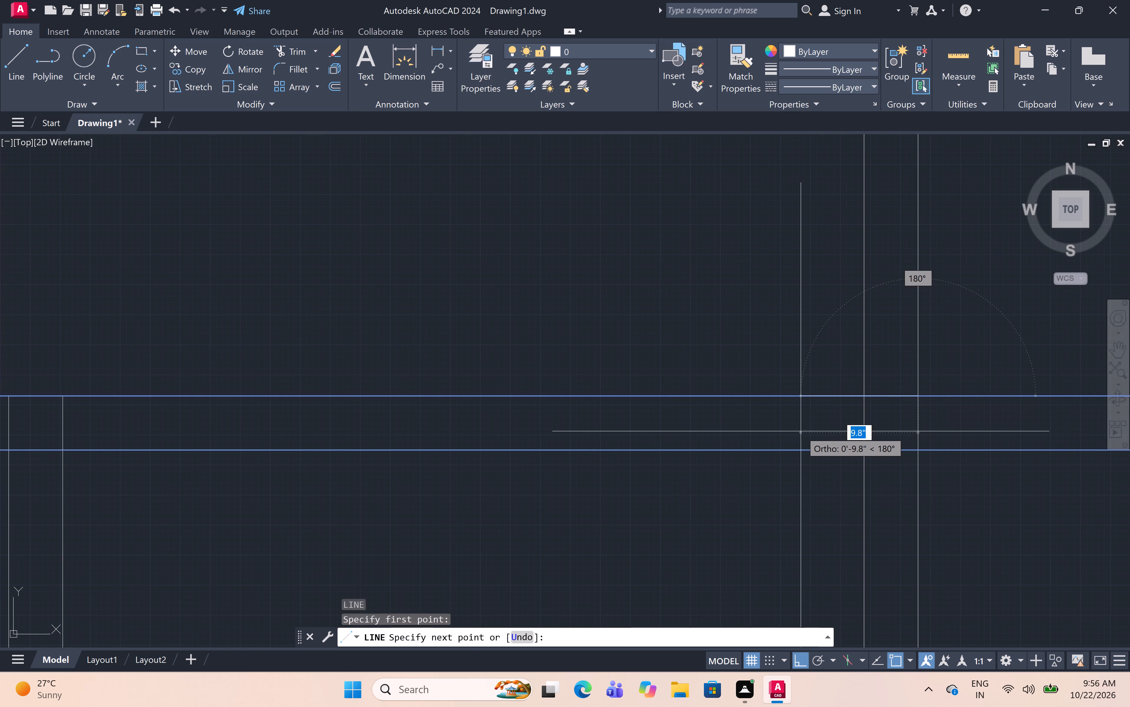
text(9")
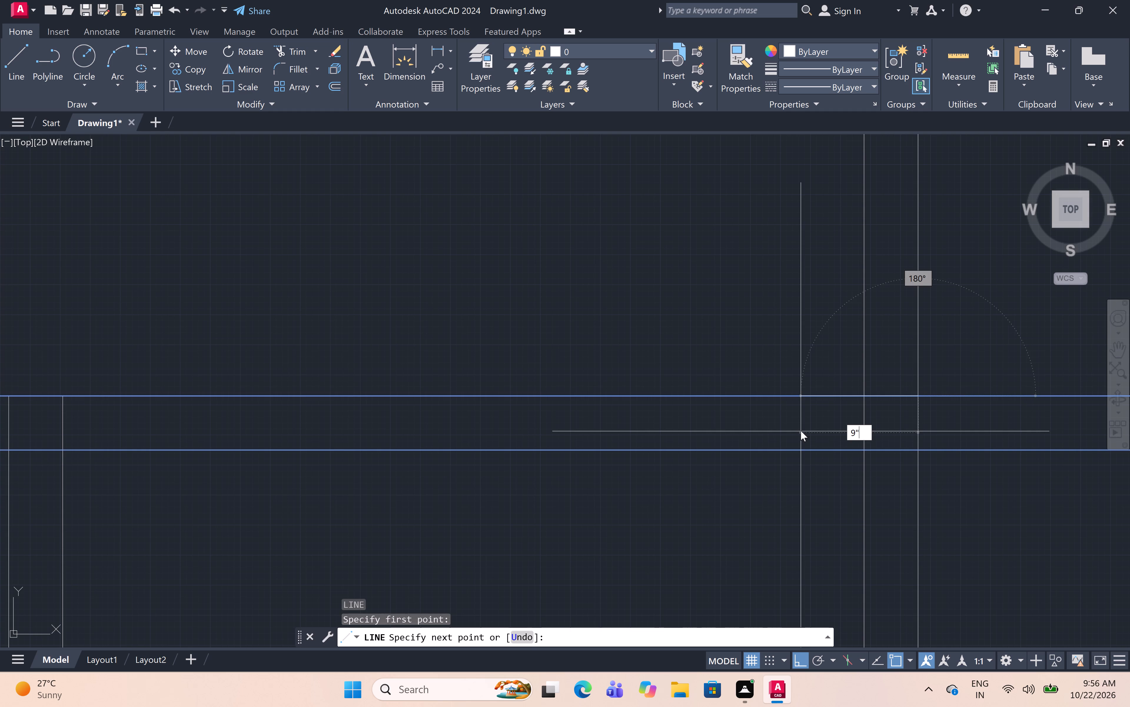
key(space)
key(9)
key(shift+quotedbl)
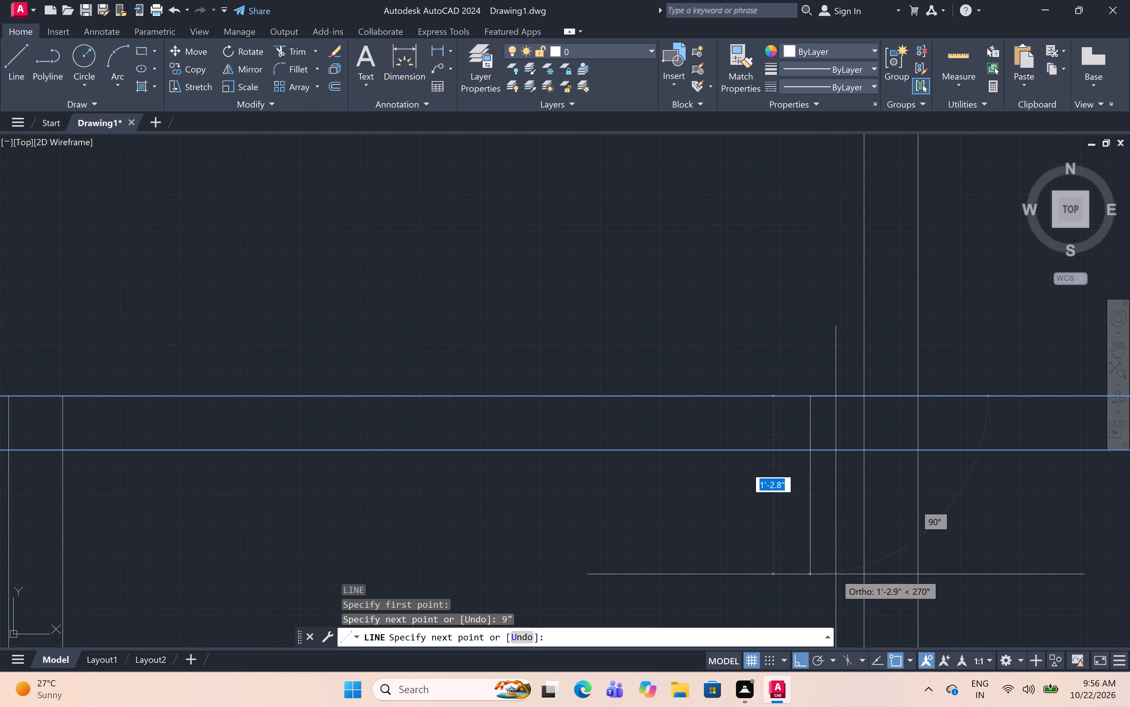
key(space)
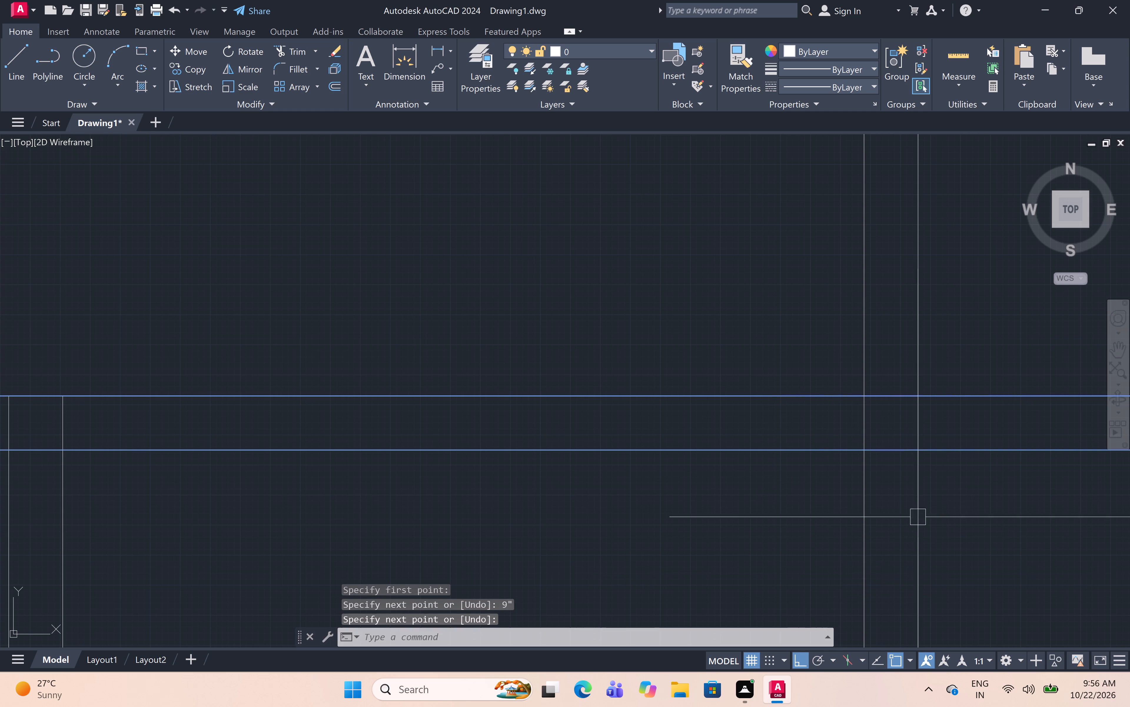
From the first upper partition's right line at the horizontal partition's top line, draw 9" leftward, 9" downward, and back to the right line.
text(l)
key(space)
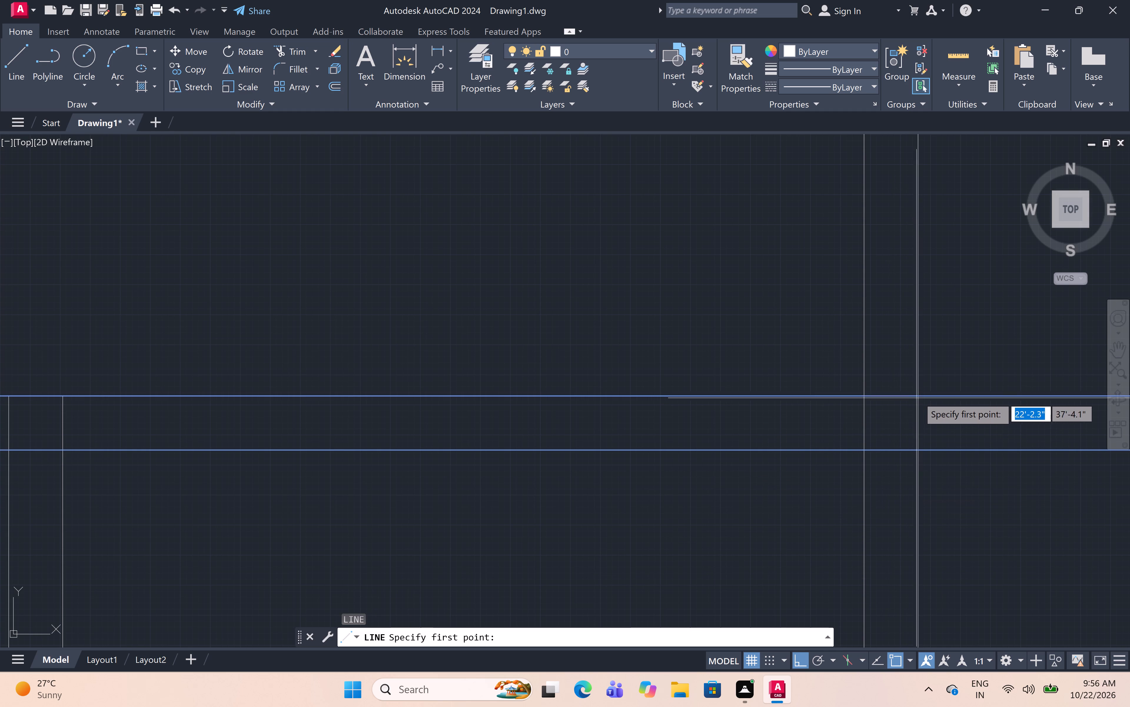
click(918, 397)
text(9")
key(space)
text(9")
key(space)
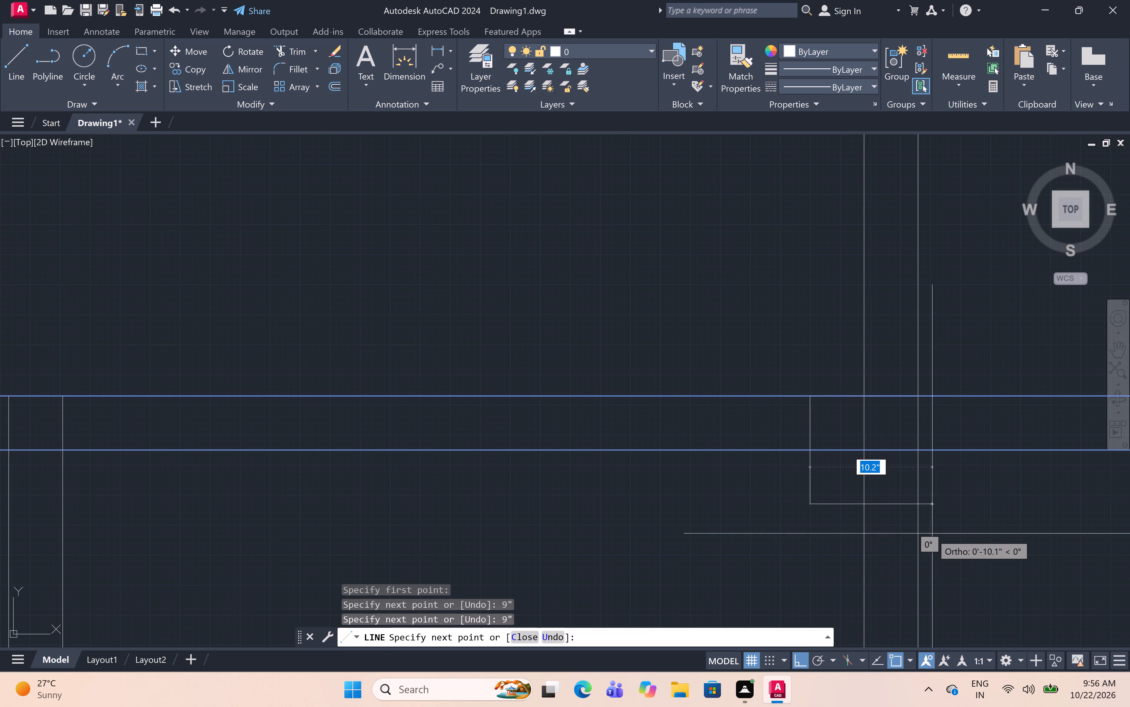
click(920, 502)
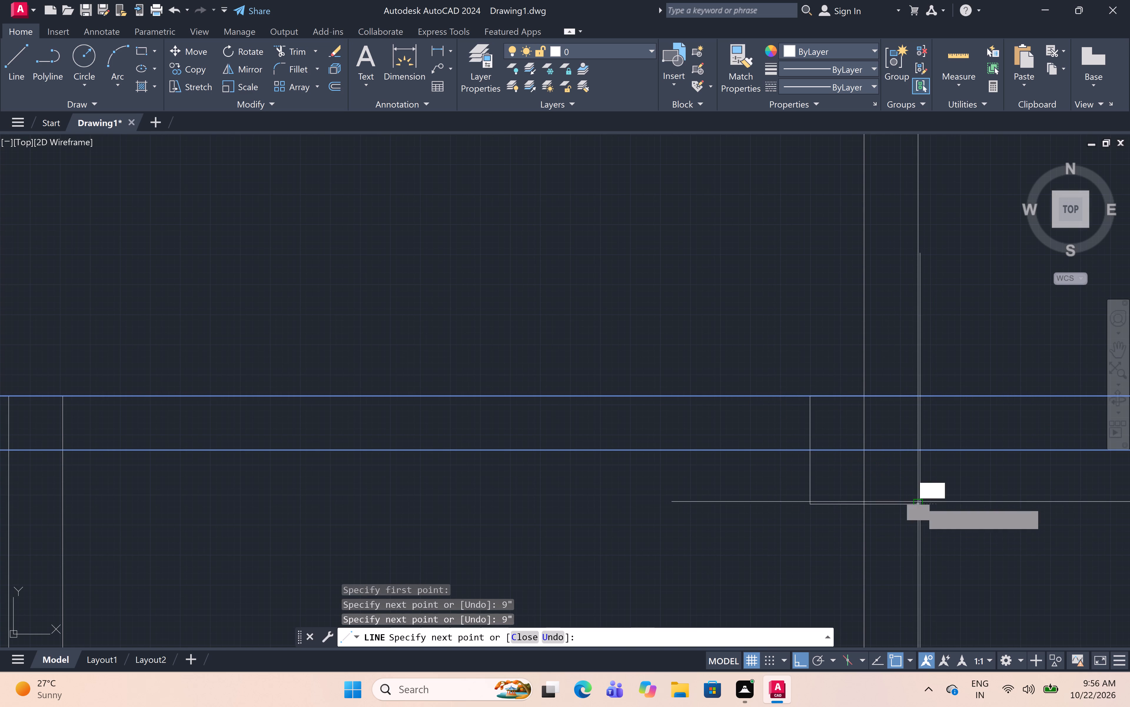
key(Escape)
Trim the first upper partition's left line and the horizontal partition's lower line inside the new 9" block.
key(t)
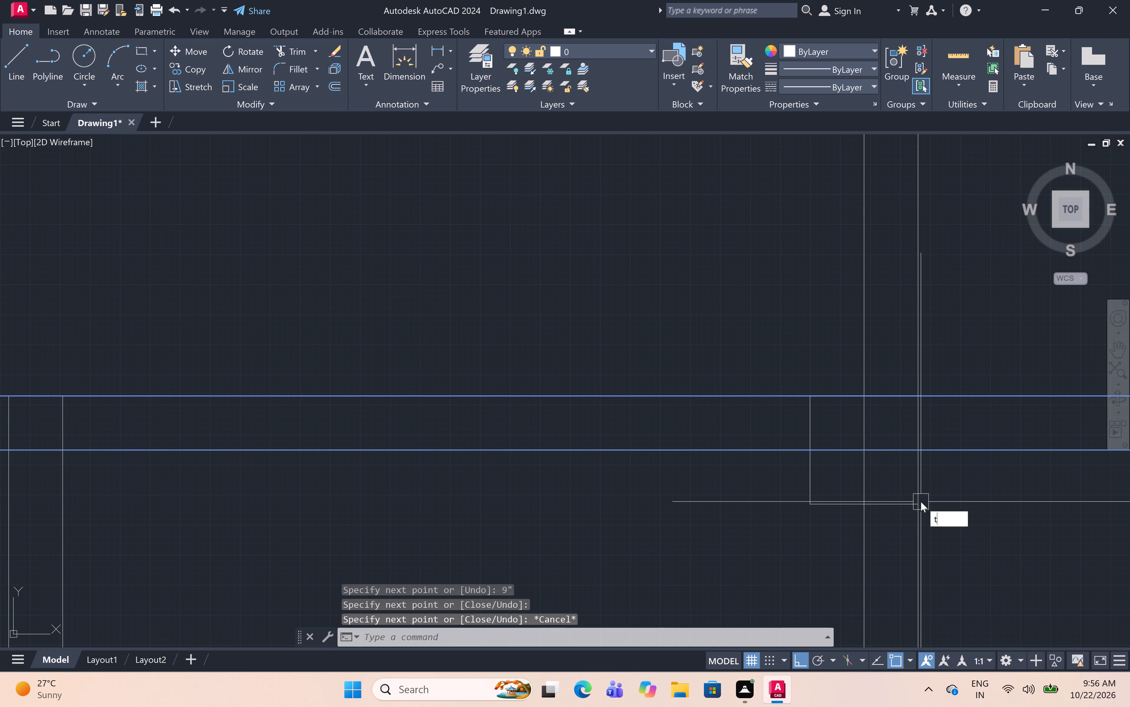
text(r)
key(space)
double_click(888, 451)
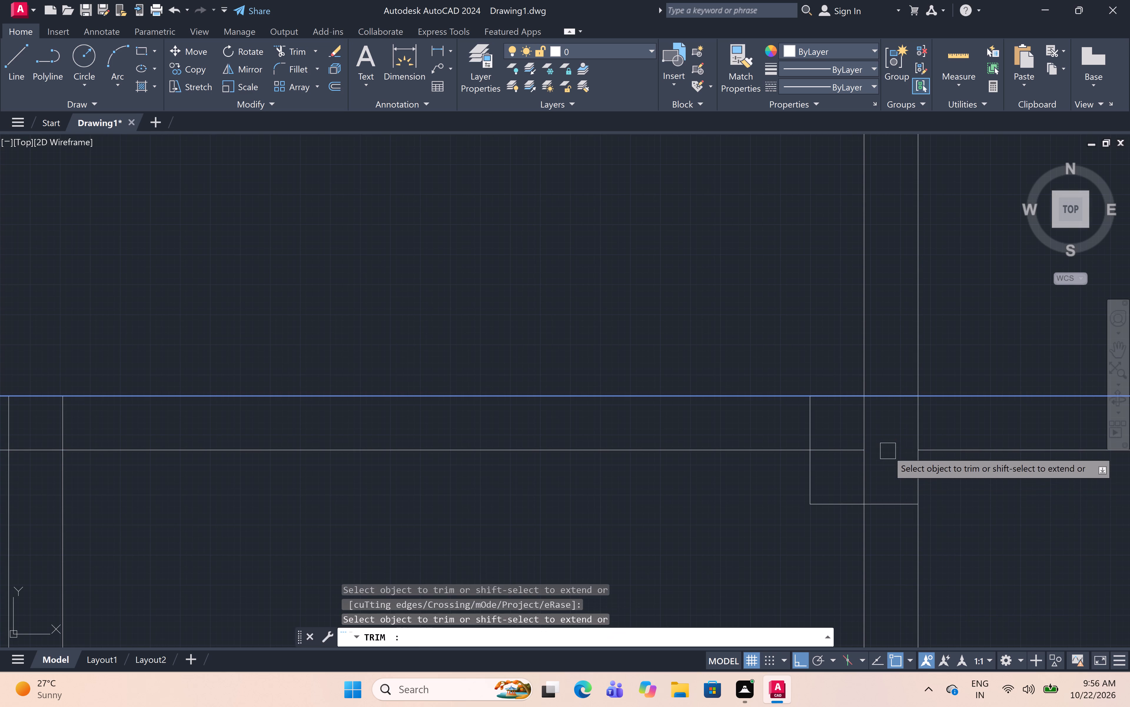
click(867, 464)
click(860, 432)
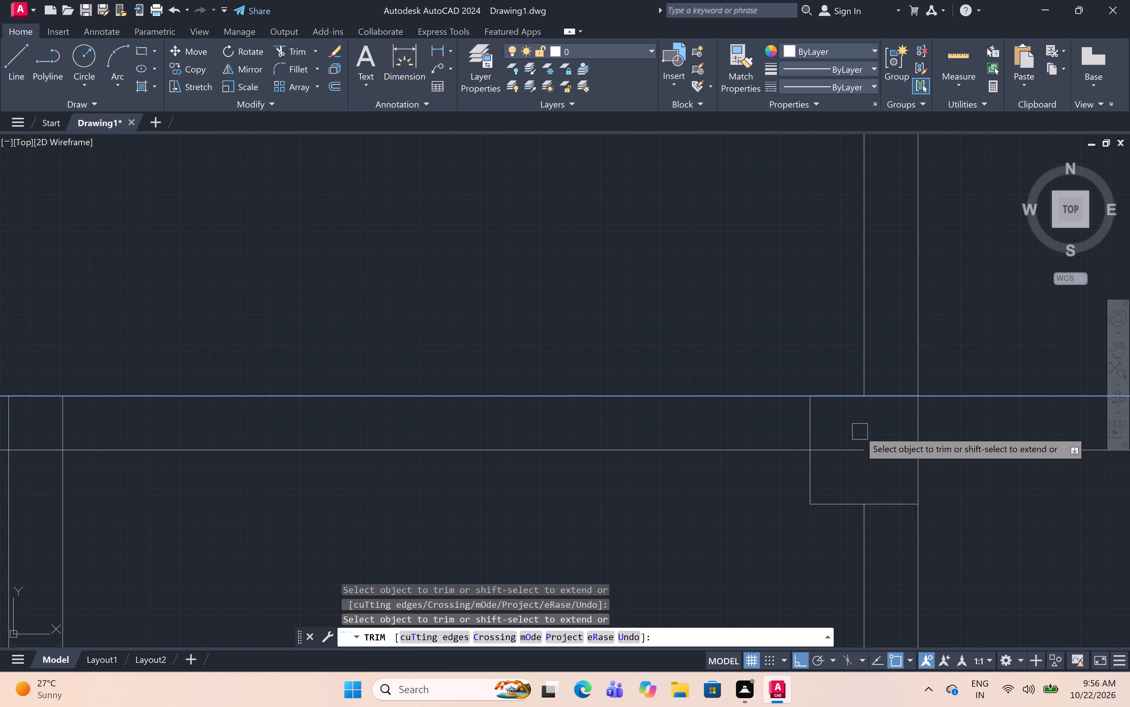
click(846, 447)
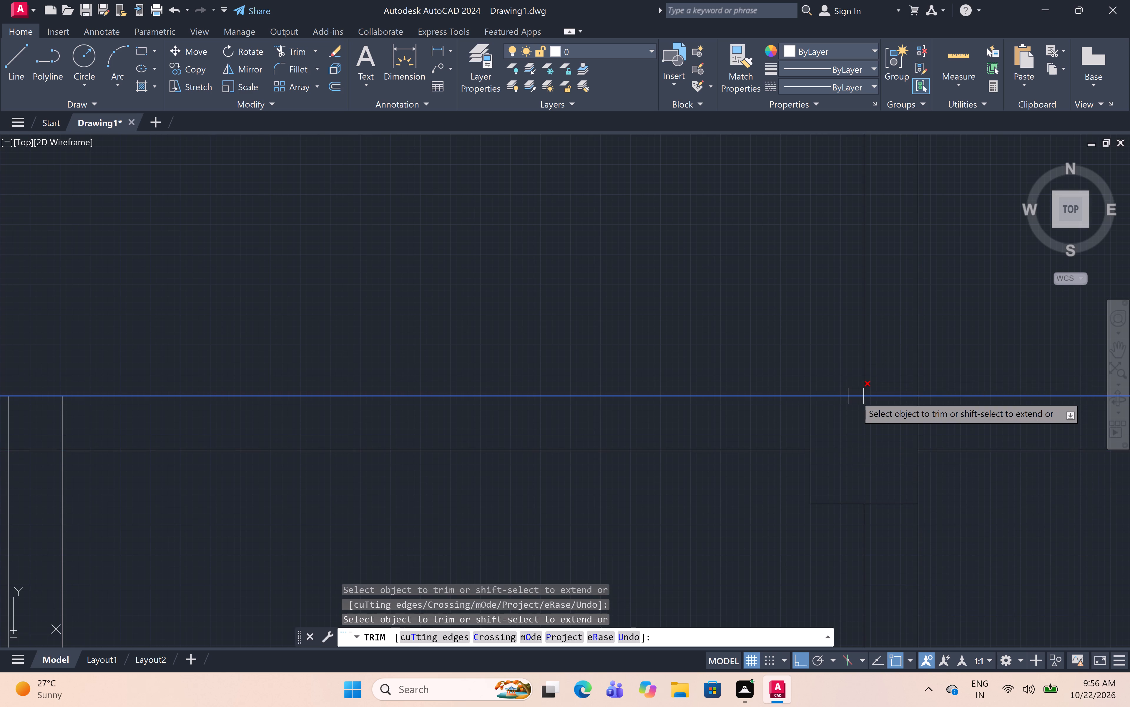
Trim the horizontal partition's top line and the overlapping block edge along the top of the new 9" block.
click(856, 396)
click(844, 400)
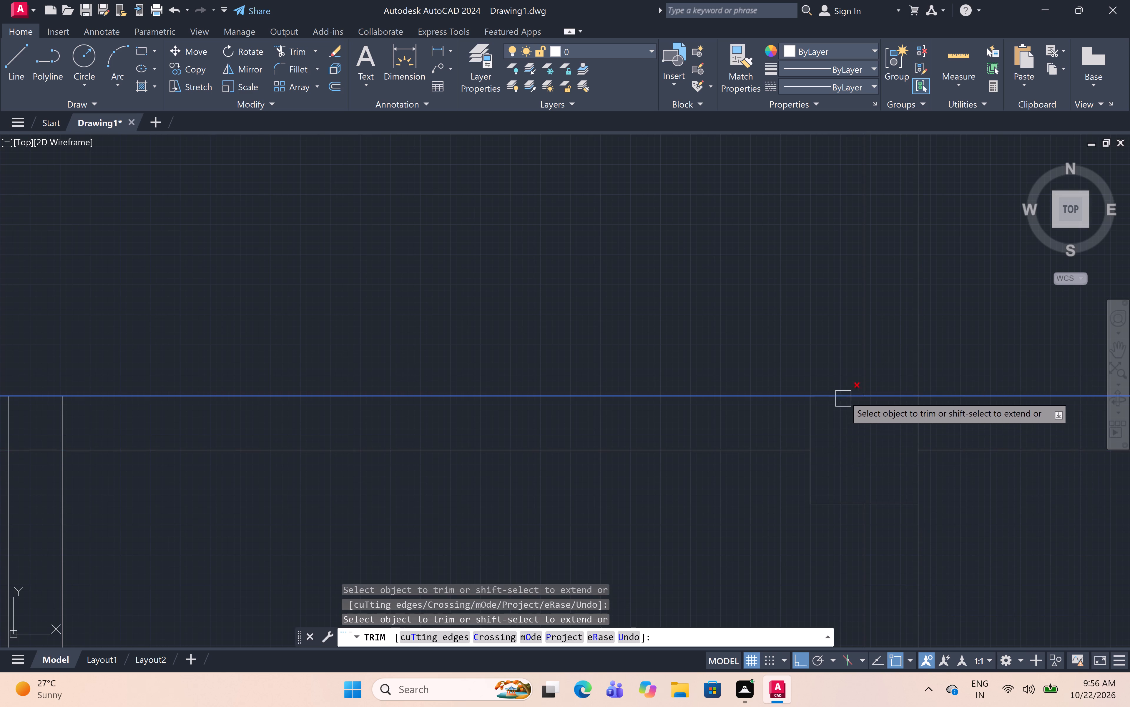
click(844, 396)
click(842, 394)
click(834, 424)
key(Escape)
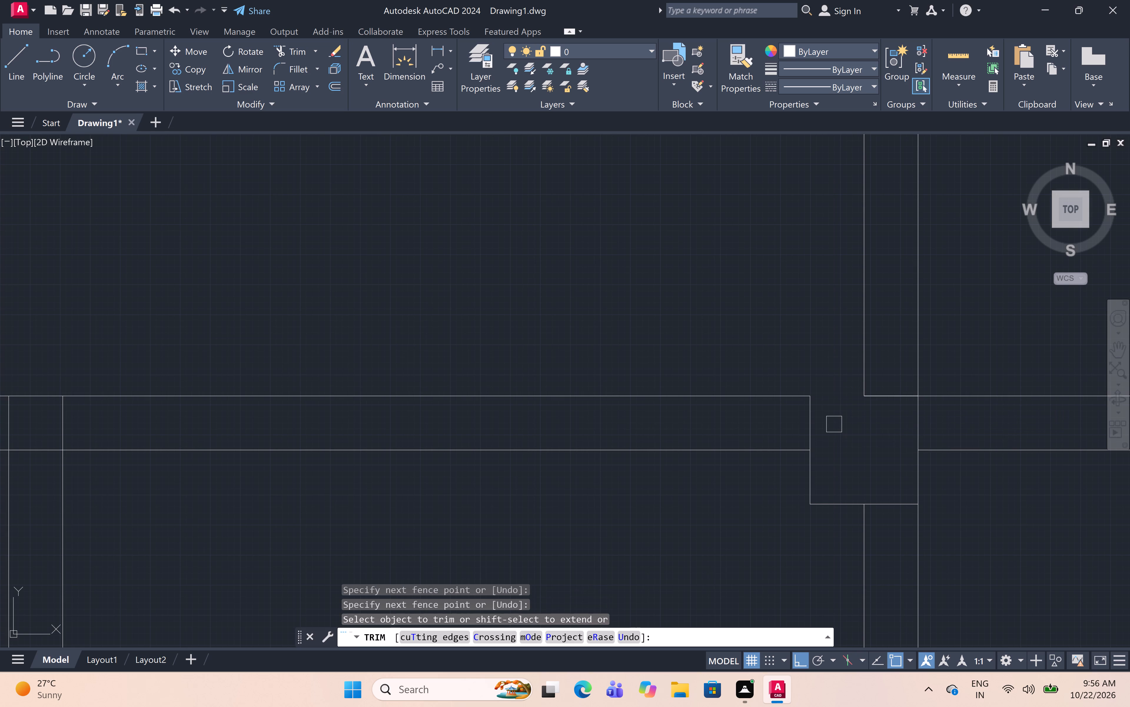
Extend the remaining segment of the 9" block's top edge back to the block's left side.
text(ex)
key(space)
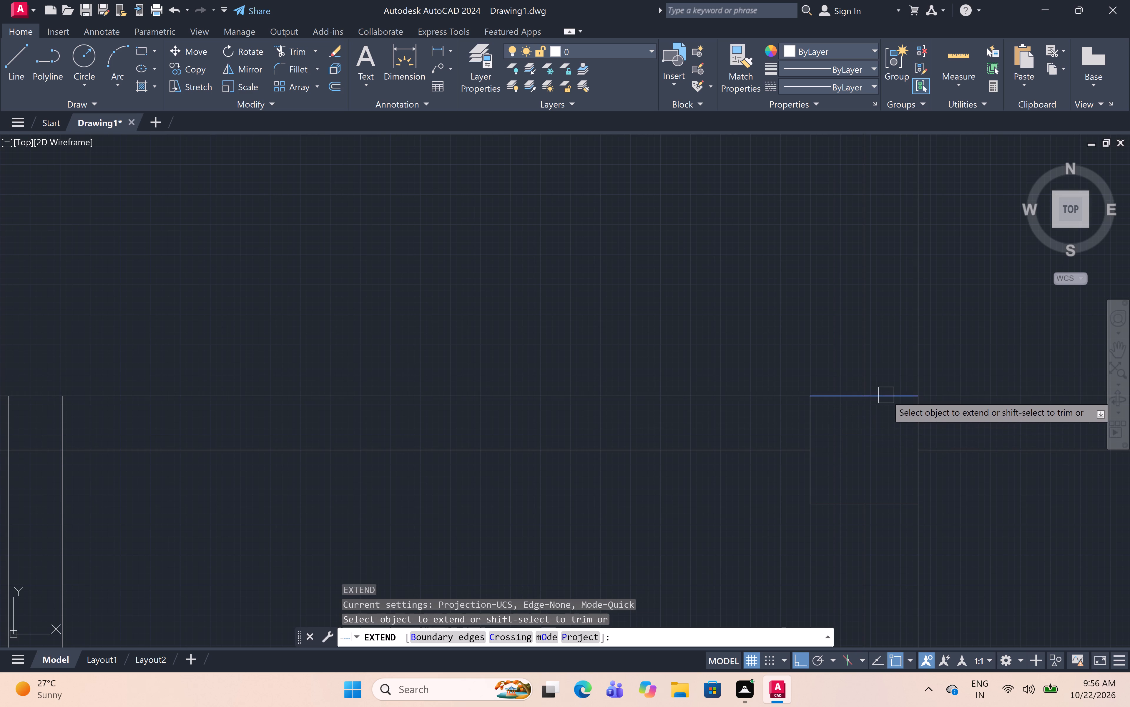
click(886, 394)
key(Escape)
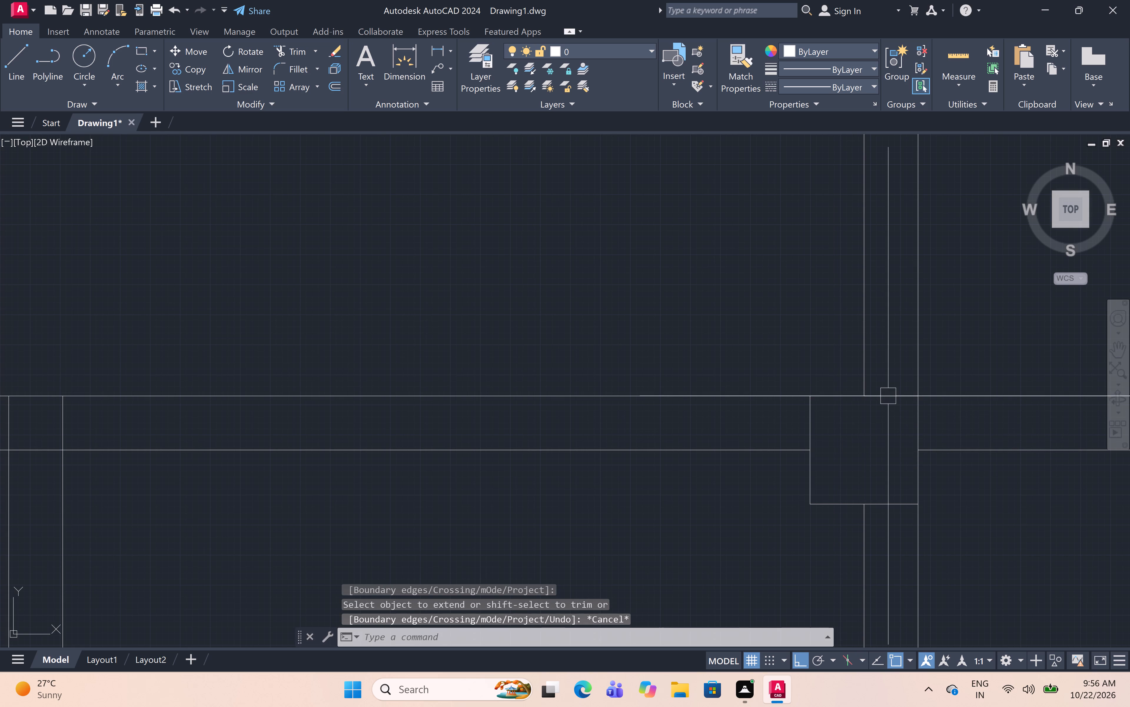
Trim the overlapping line segment on the block's top edge between the first upper partition's two lines.
text(tr)
key(space)
click(888, 396)
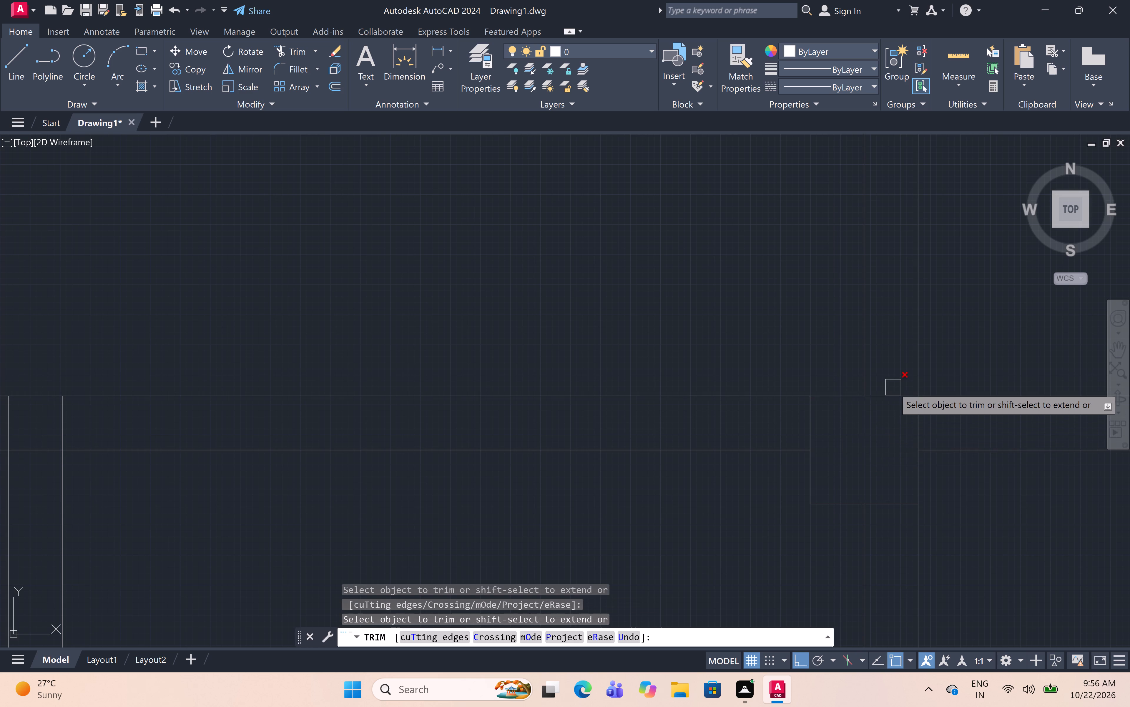
click(892, 391)
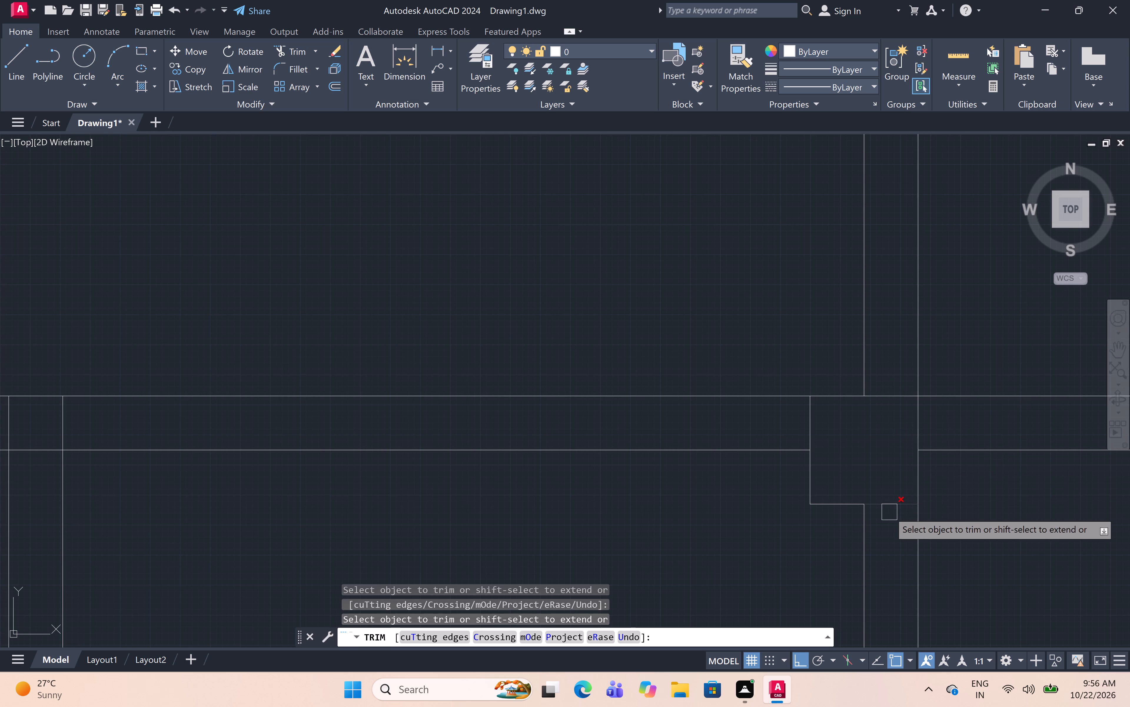
scroll(835, 426, down, 2)
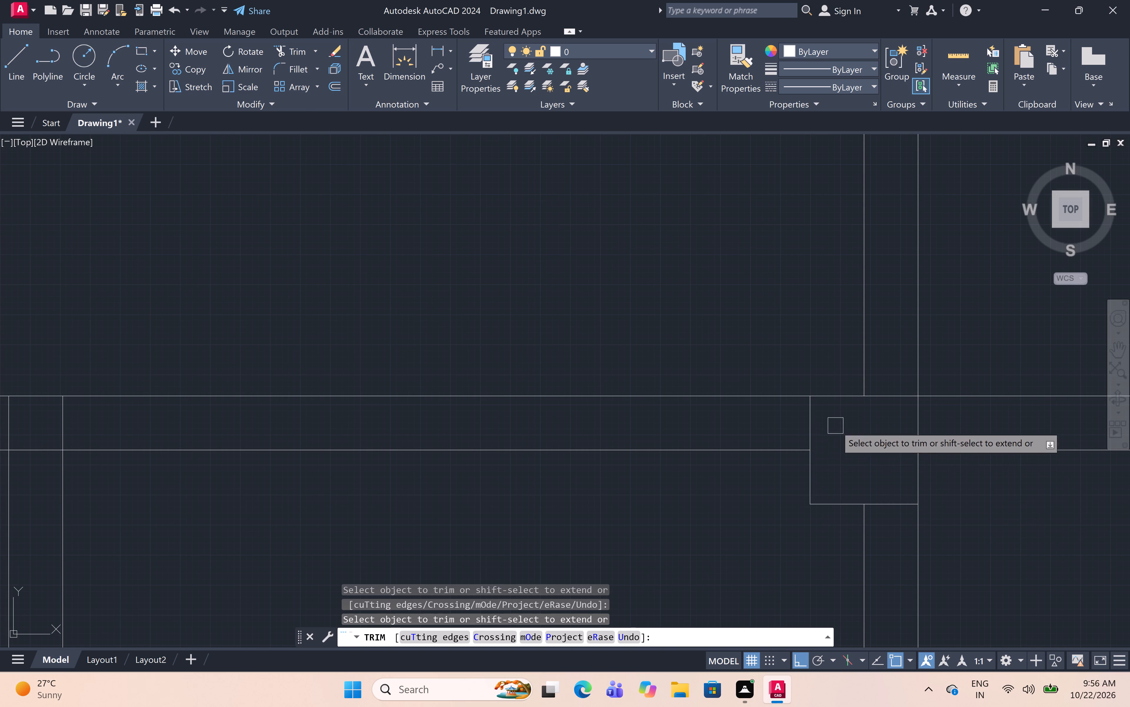
scroll(835, 426, down, 1)
key(Escape)
Select the top, bottom and left edges of the 9" block where the upper horizontal partition meets the left wall.
middle_drag(915, 493, 857, 479)
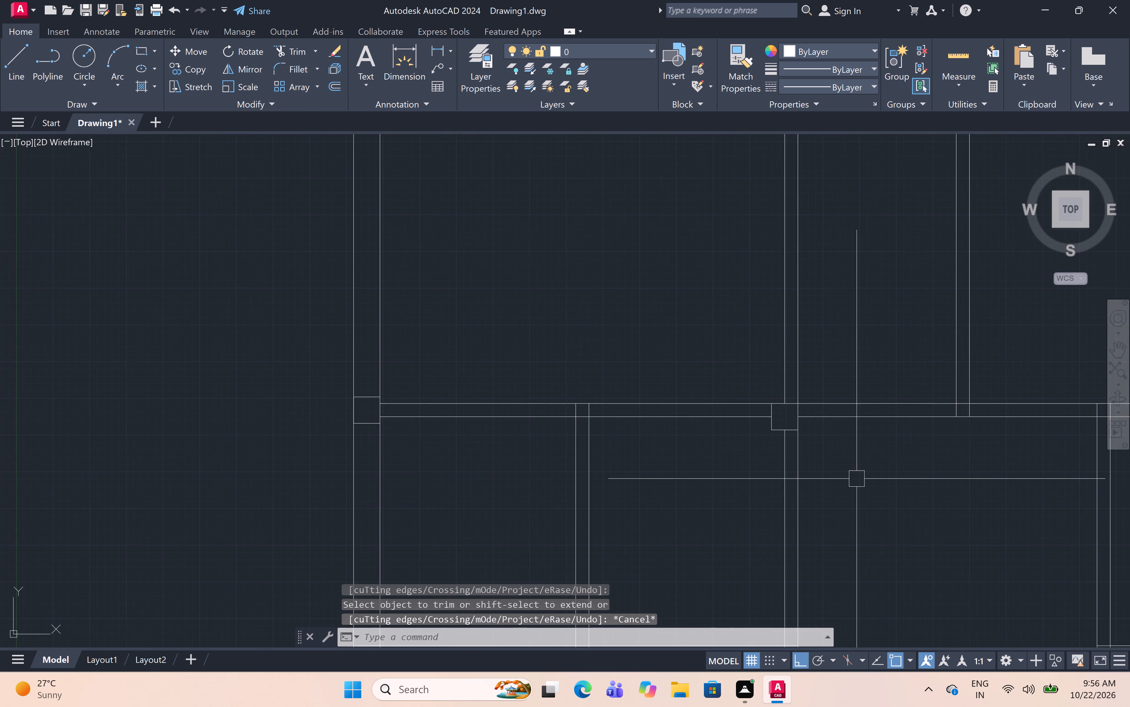
scroll(857, 478, down, 3)
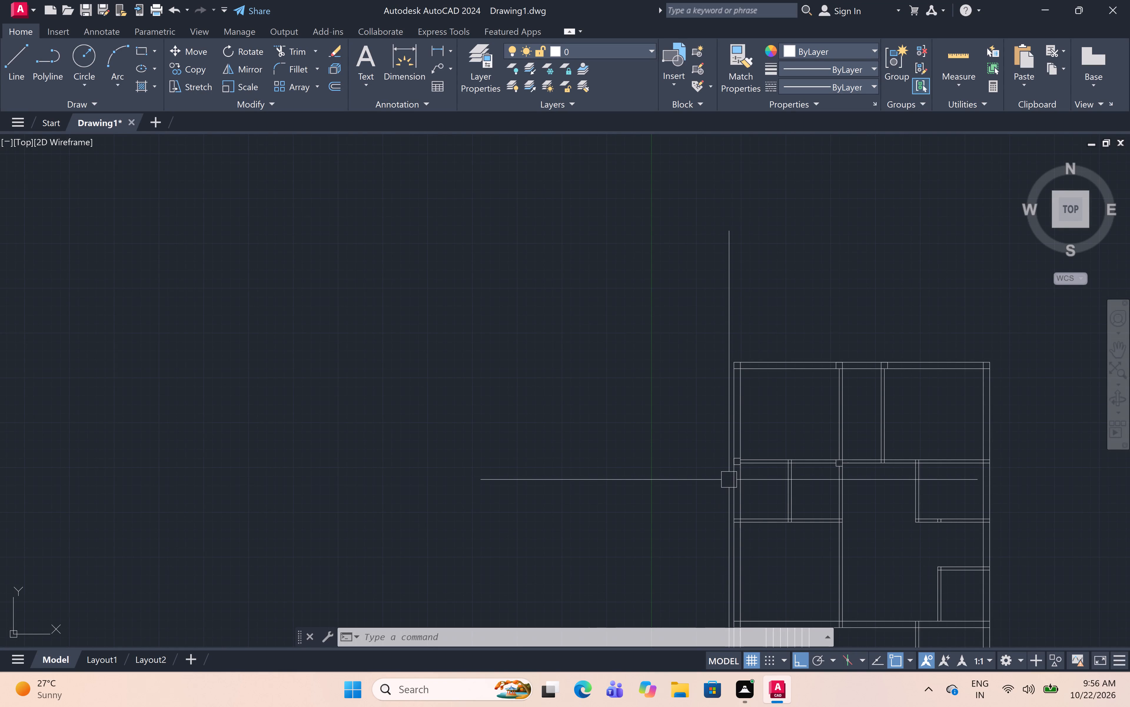
scroll(735, 459, up, 6)
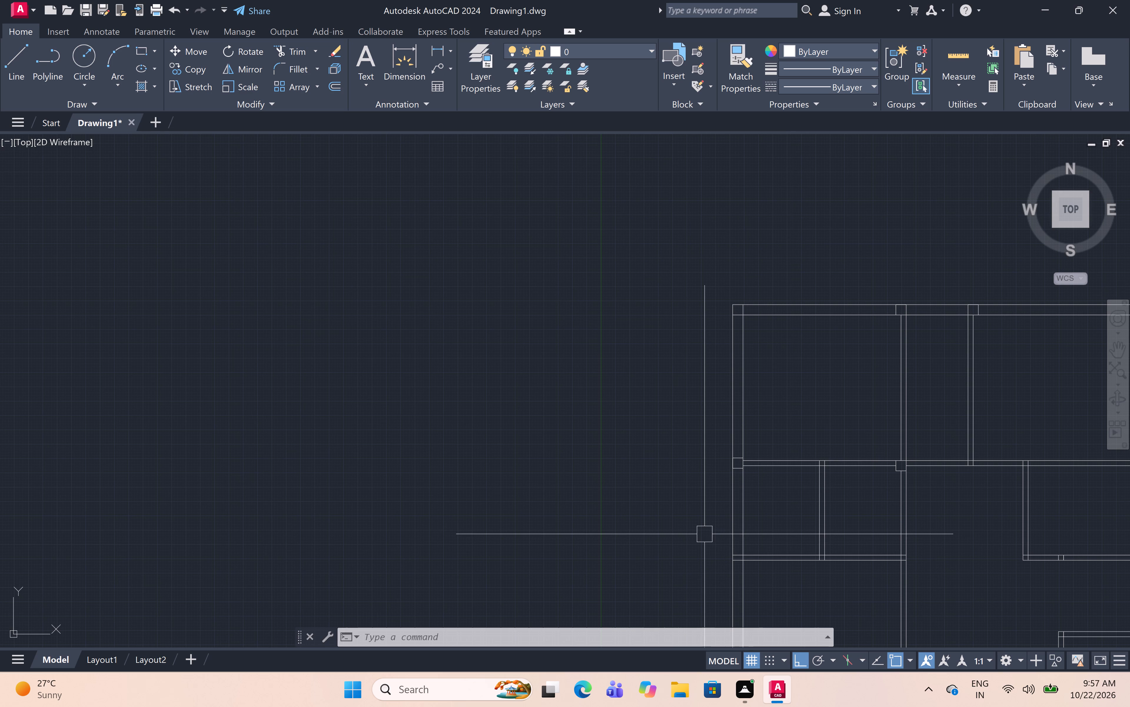
scroll(704, 534, up, 2)
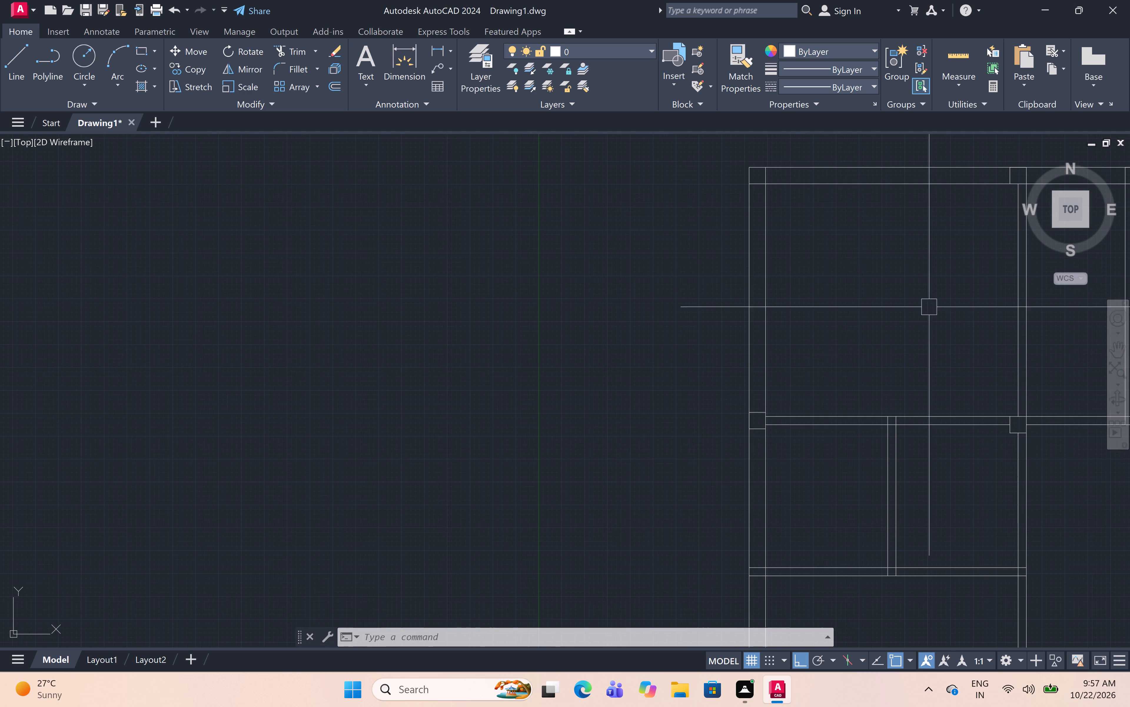
scroll(792, 435, up, 4)
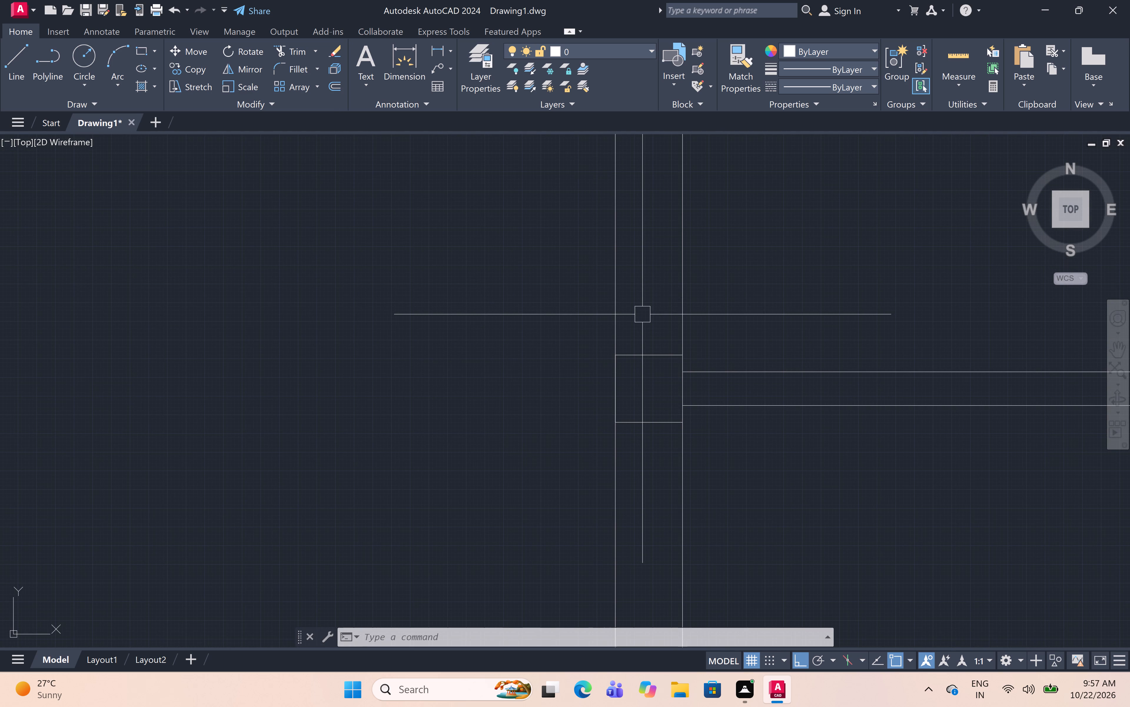
click(656, 358)
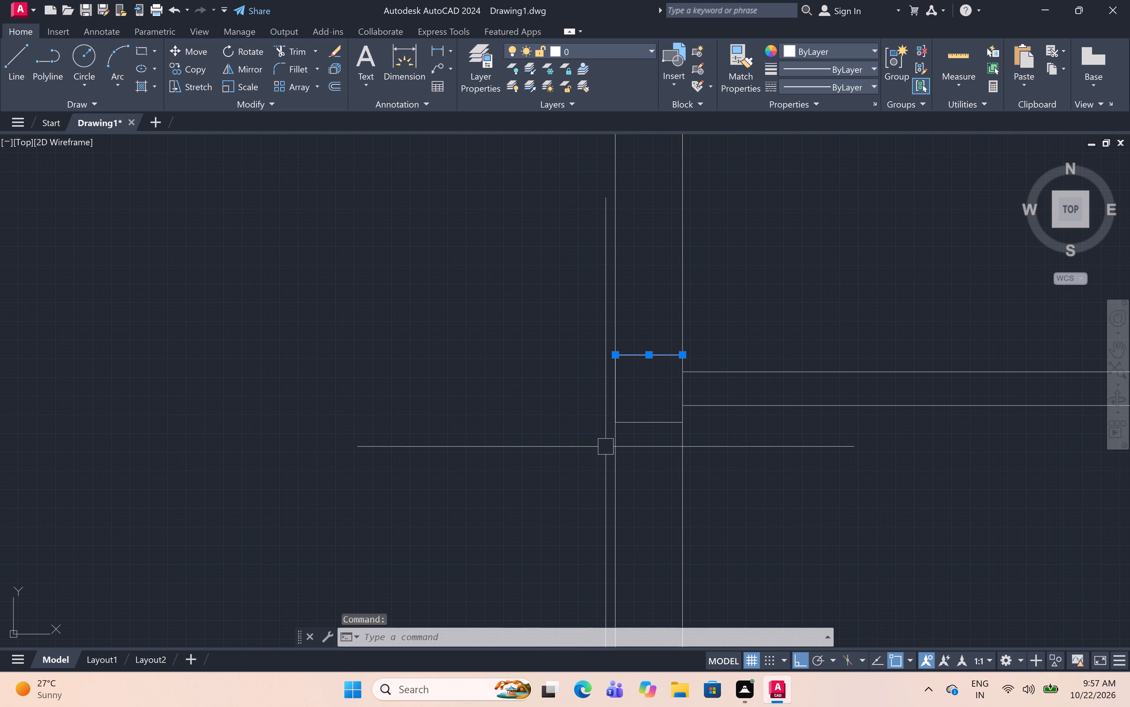
click(623, 418)
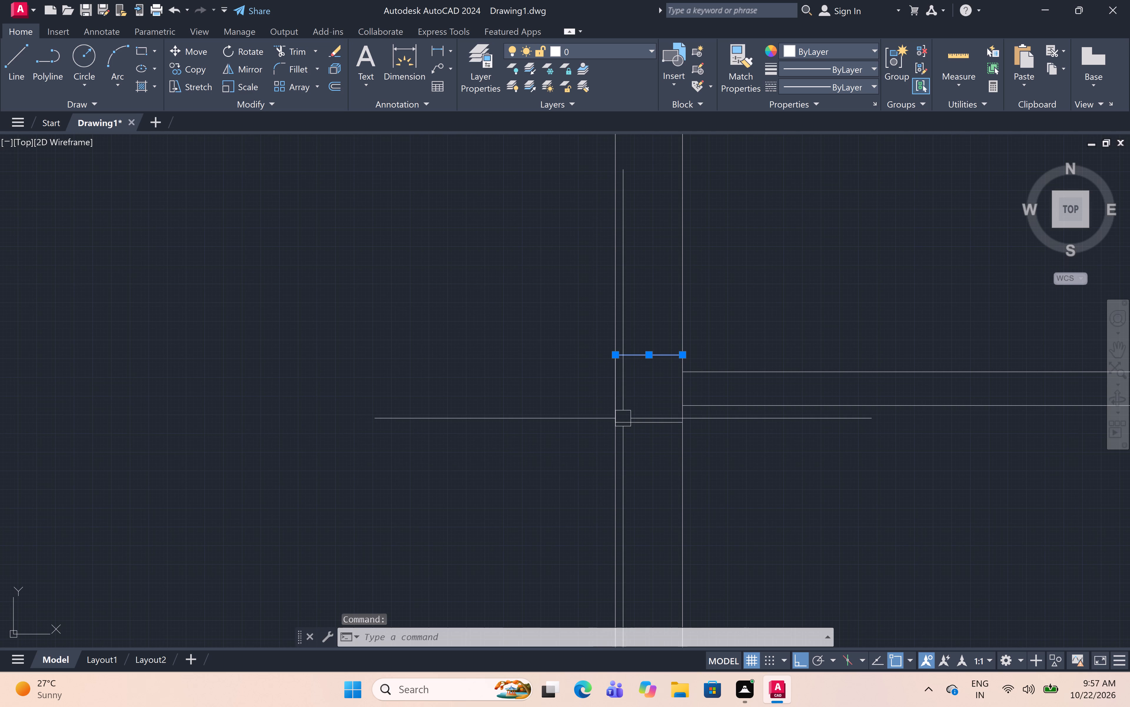
click(612, 397)
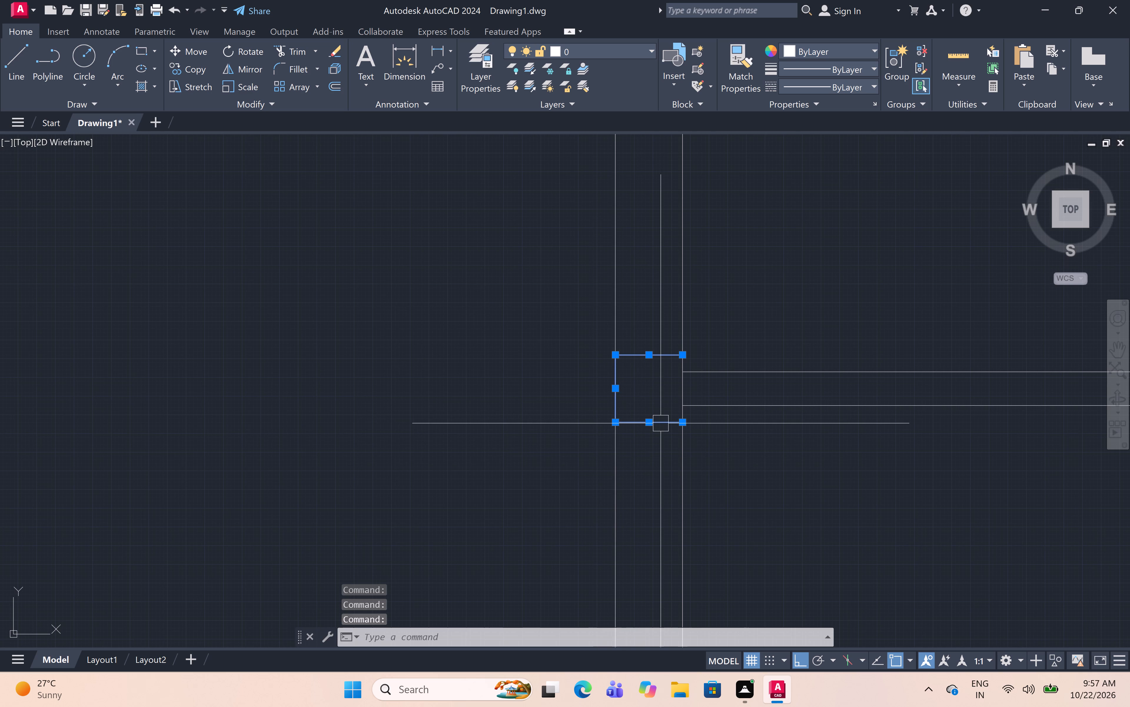
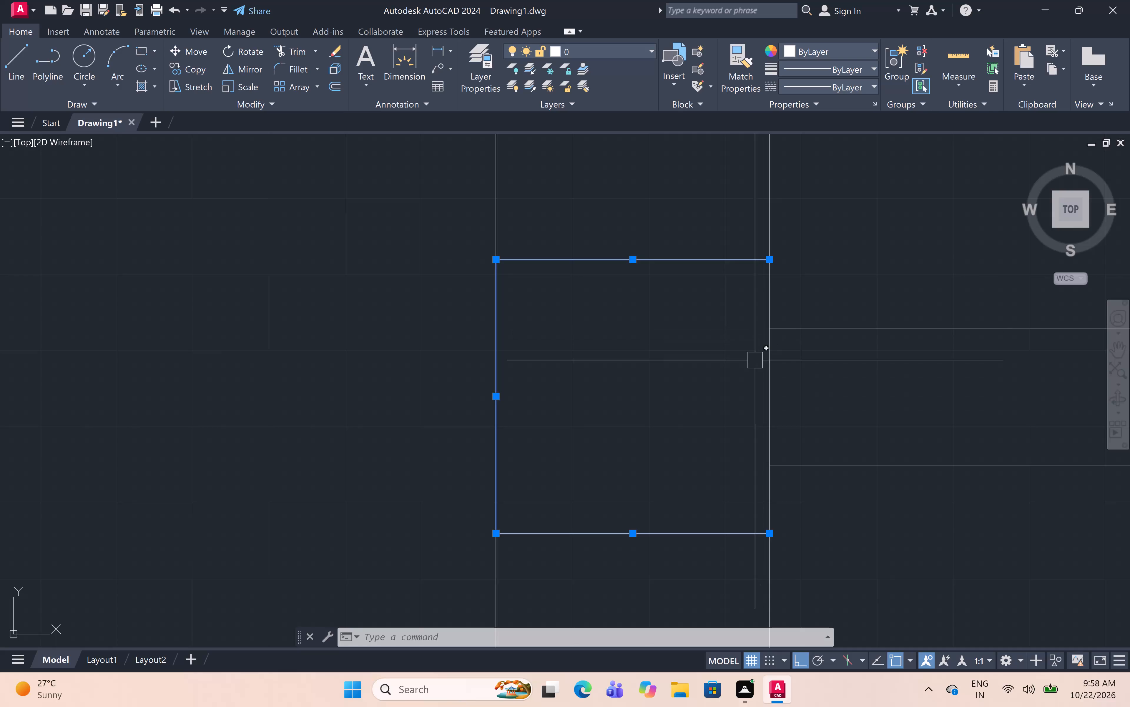
Move the top, left and bottom edges of the upper left-wall 9" block down to align with the horizontal partition's top line.
click(772, 363)
scroll(768, 292, down, 4)
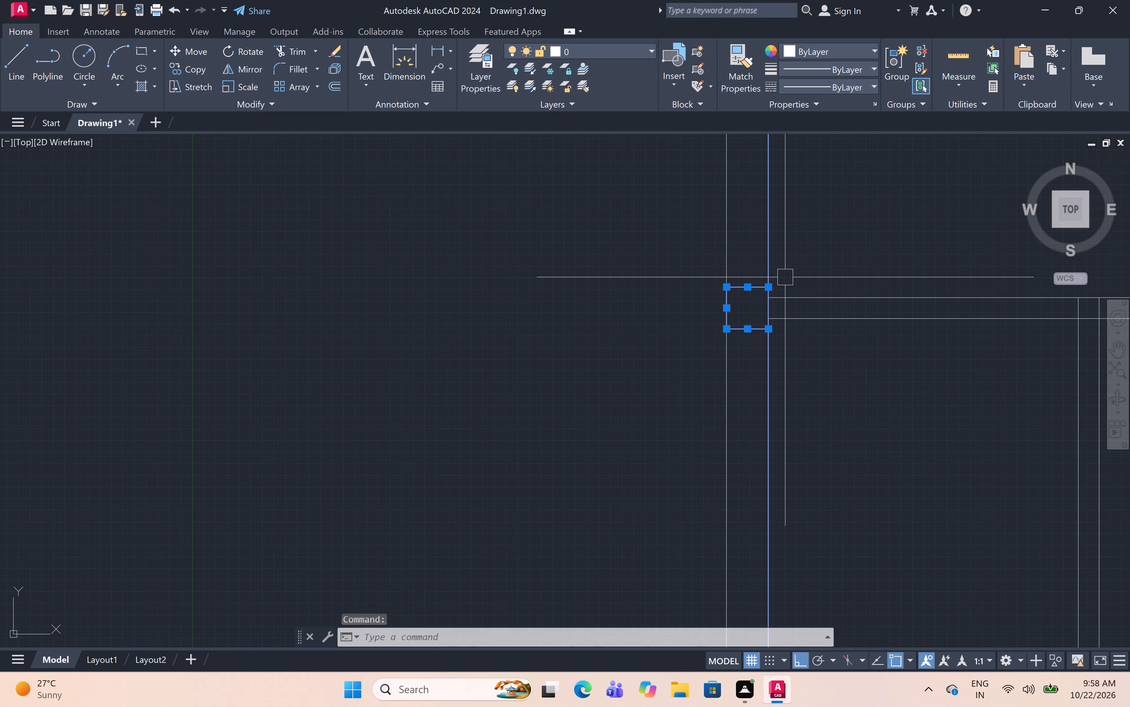
key(Escape)
click(755, 285)
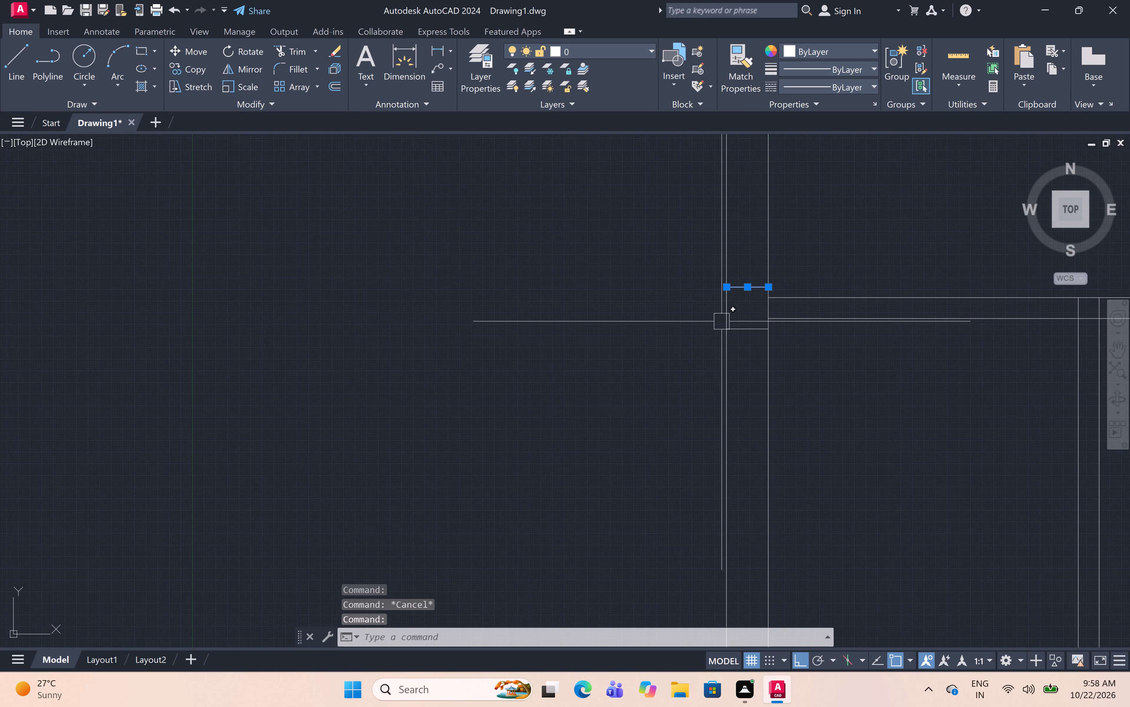
click(723, 318)
click(744, 330)
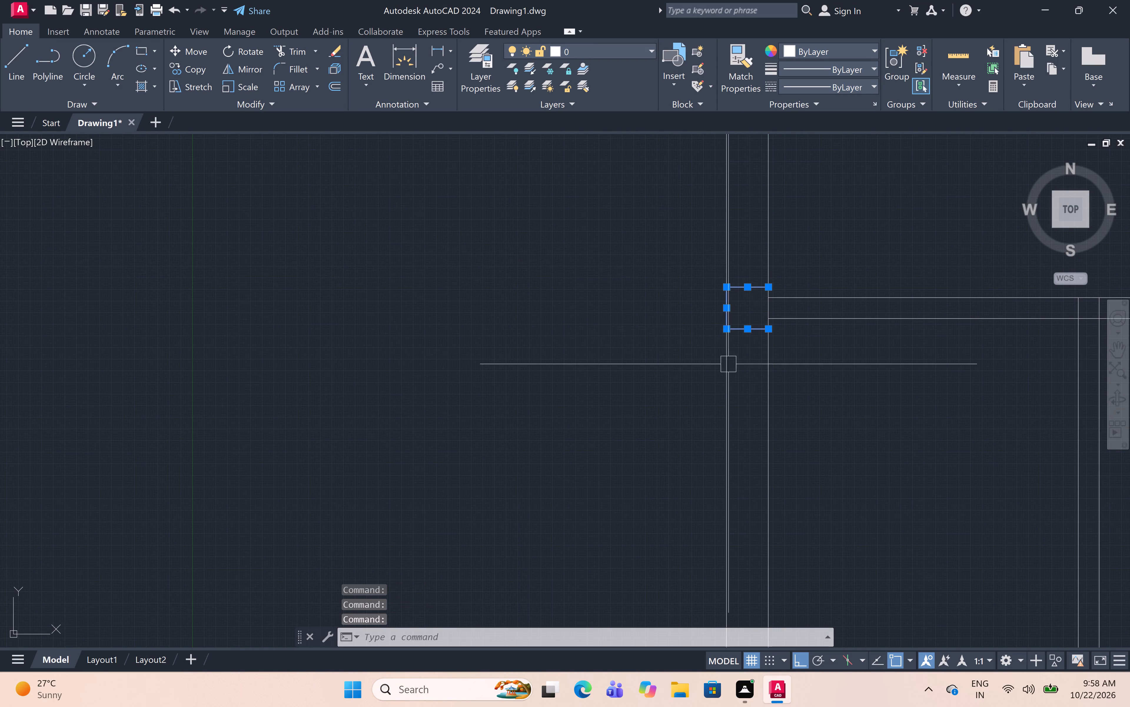
key(m)
key(space)
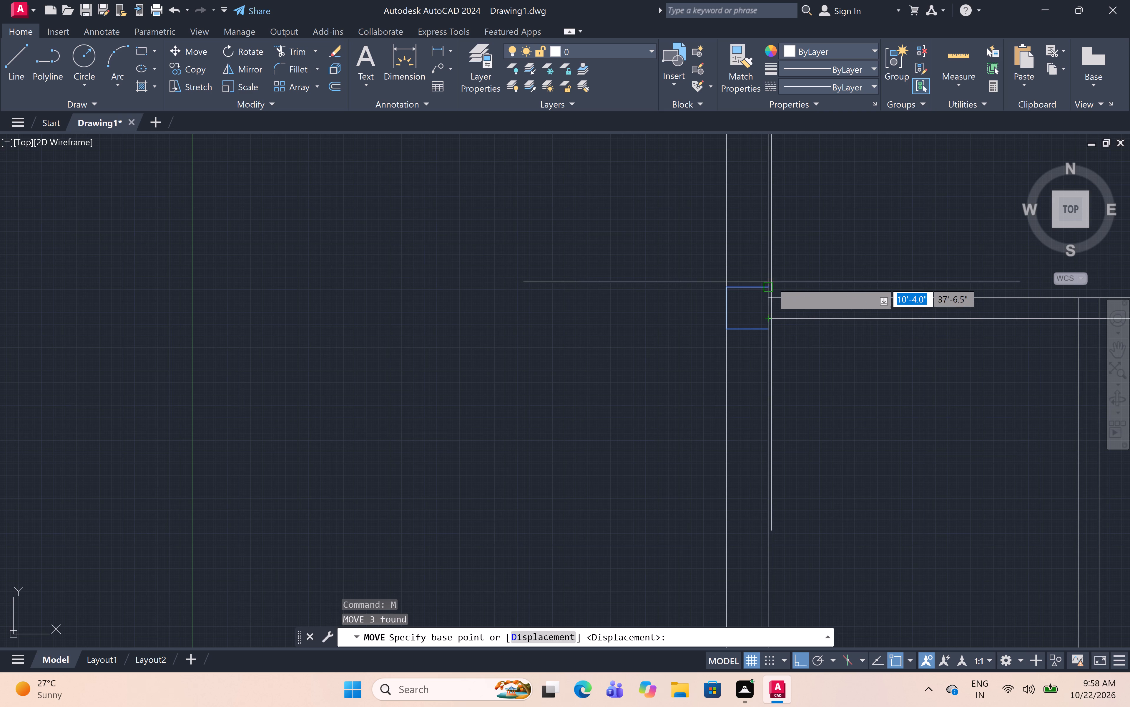
scroll(769, 279, up, 2)
click(766, 300)
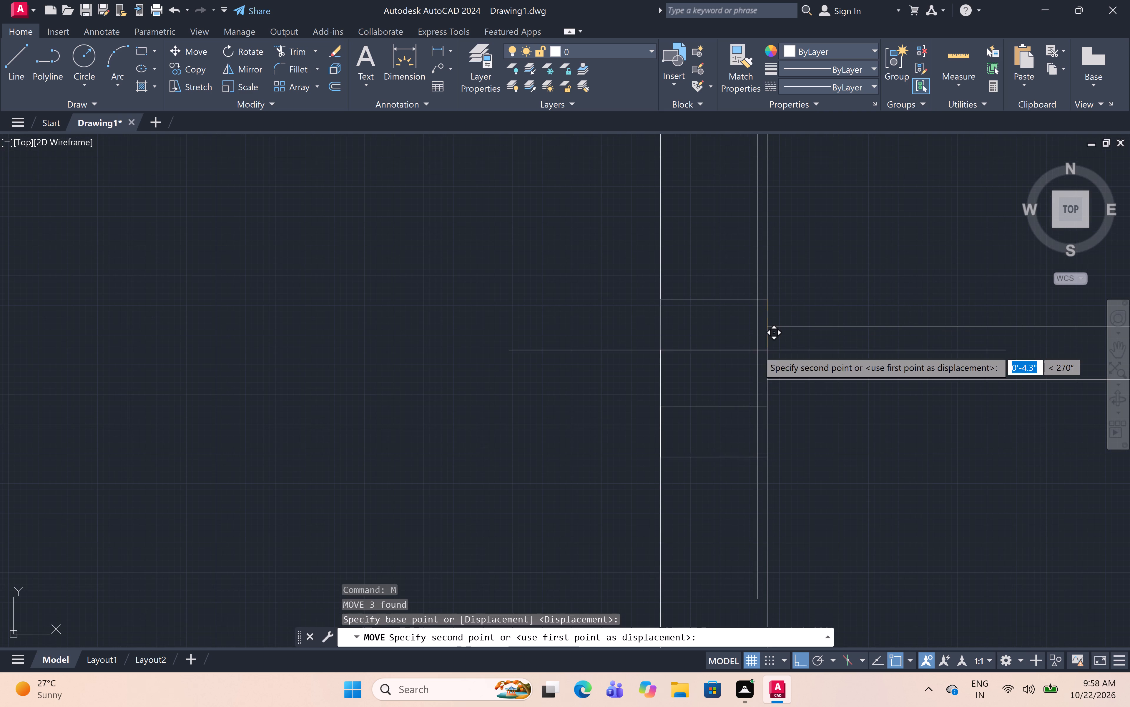
click(765, 327)
key(Escape)
scroll(796, 271, down, 3)
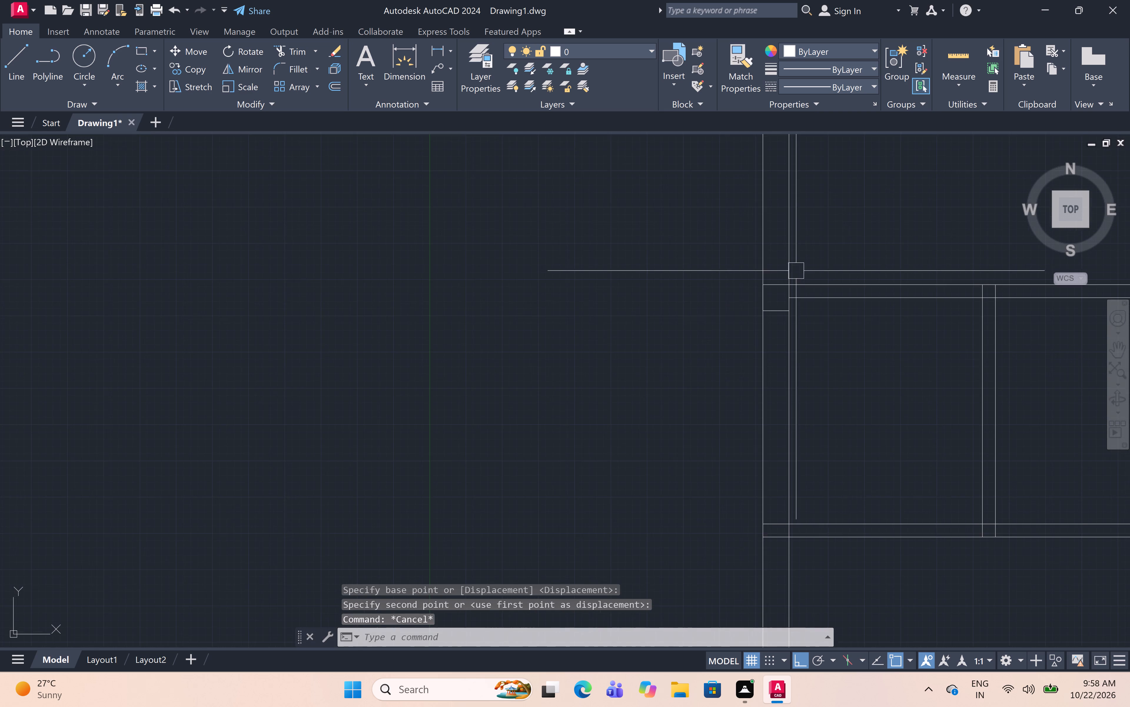
Draw a 9" square block where the lower horizontal partition meets the left wall, starting on the partition's top line and extending downward.
middle_drag(796, 271, 770, 272)
scroll(772, 254, down, 1)
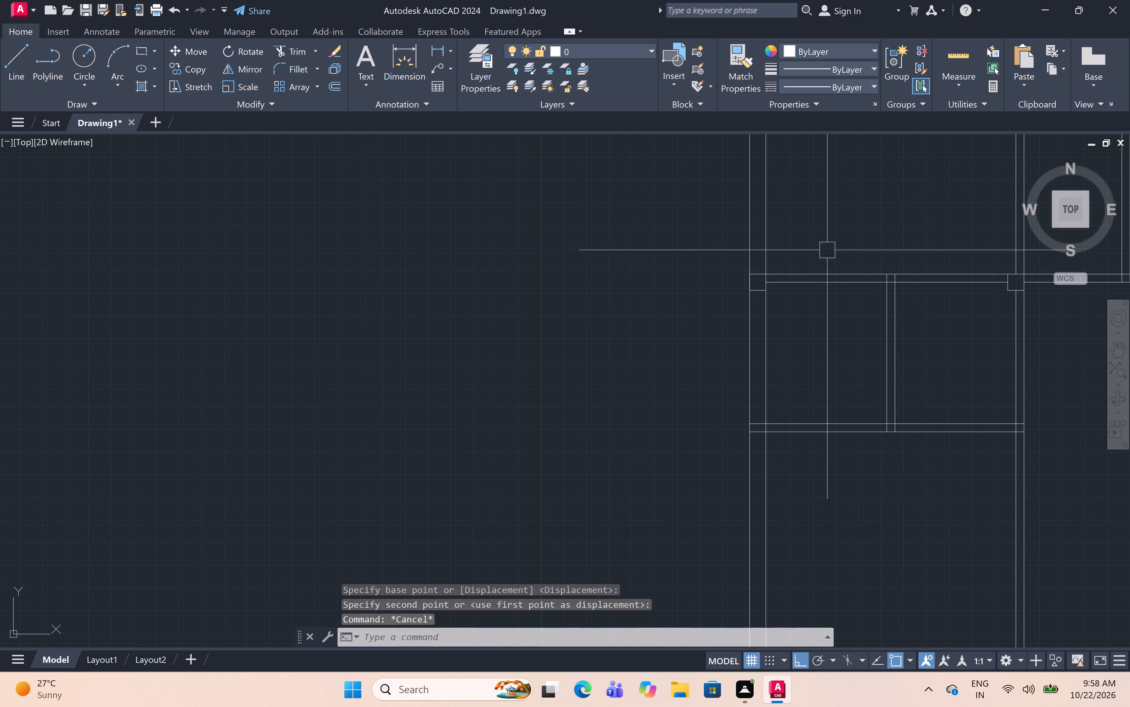
middle_drag(828, 246, 722, 217)
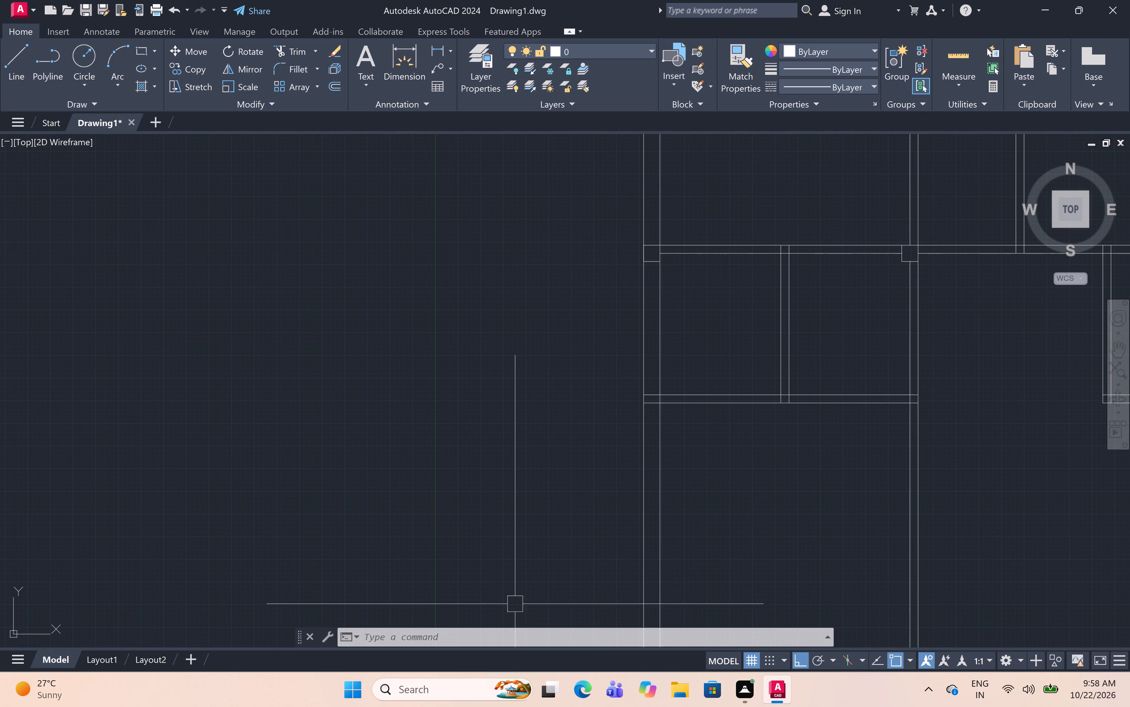
scroll(642, 442, down, 1)
middle_drag(642, 441, 655, 394)
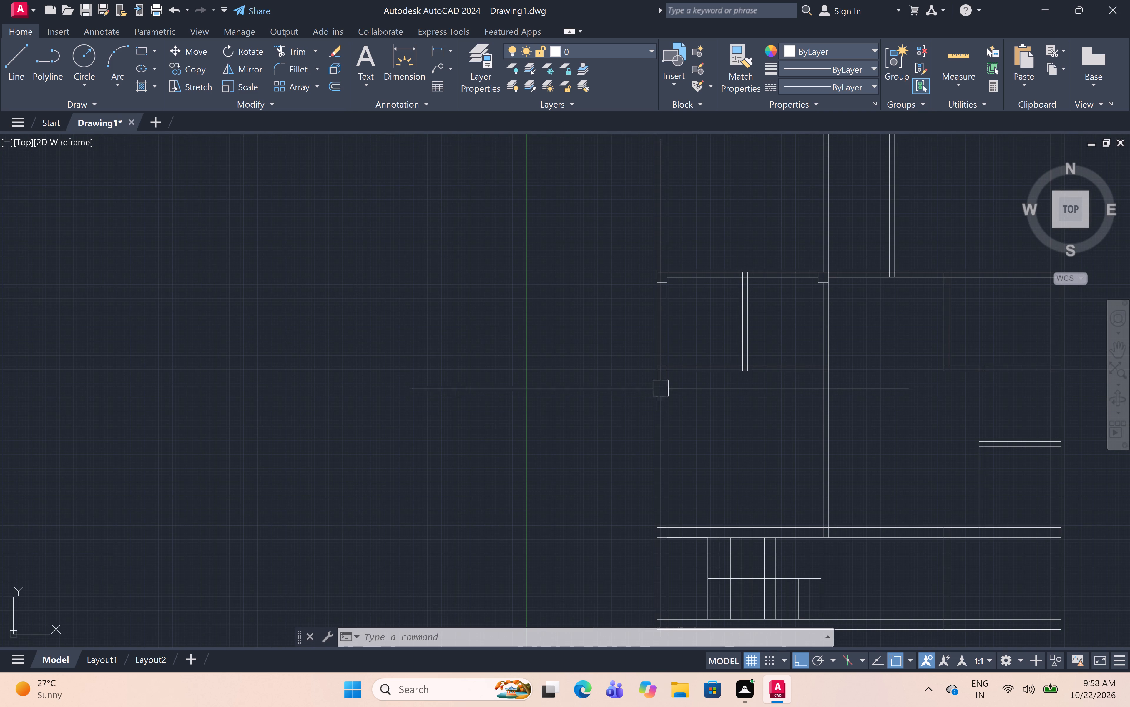
scroll(660, 365, up, 4)
middle_drag(660, 407, 657, 370)
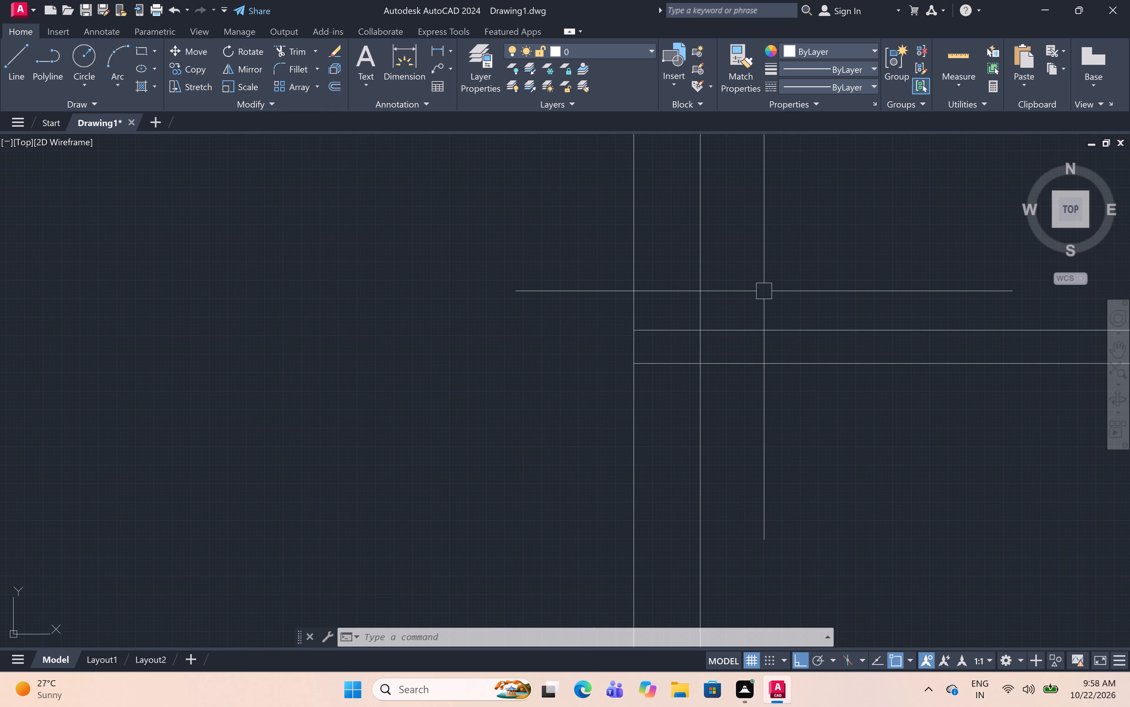
scroll(712, 309, down, 1)
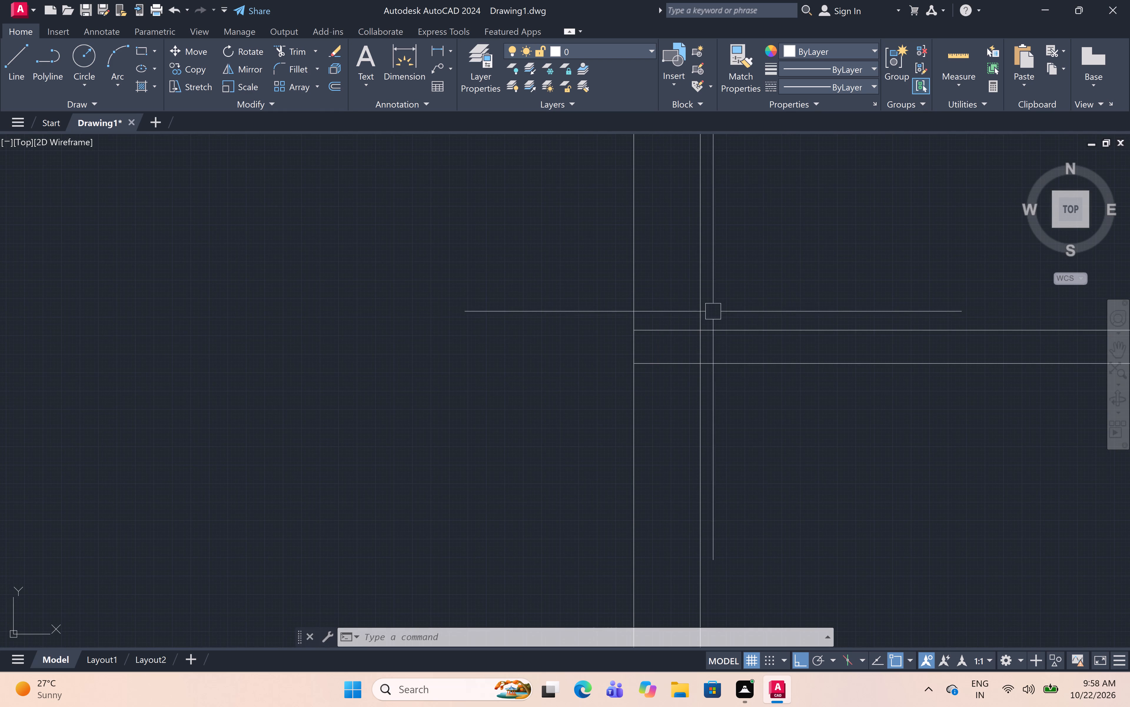
scroll(687, 349, up, 2)
text(l)
key(space)
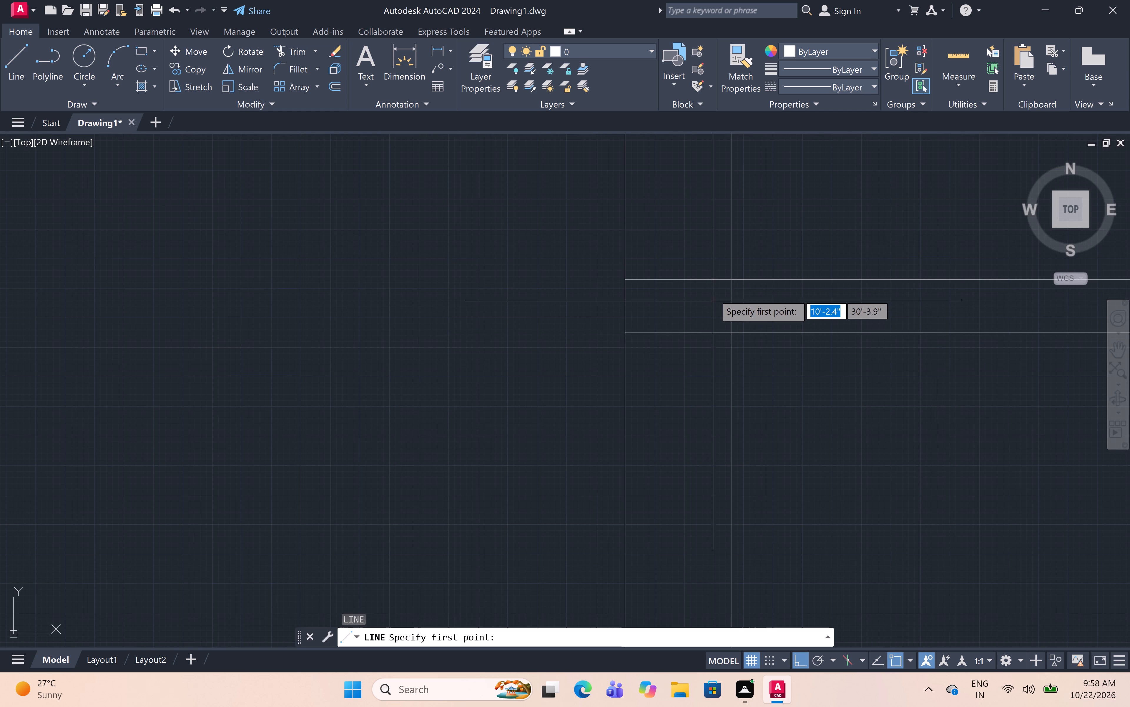
click(727, 278)
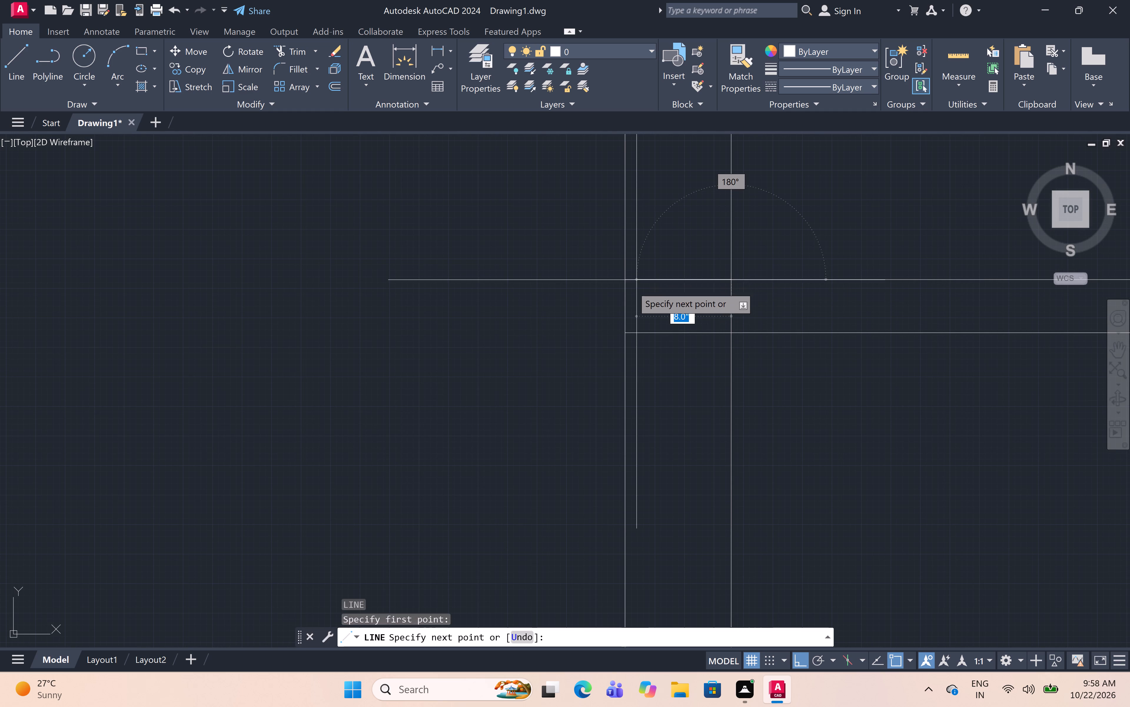
click(627, 279)
text(9")
key(space)
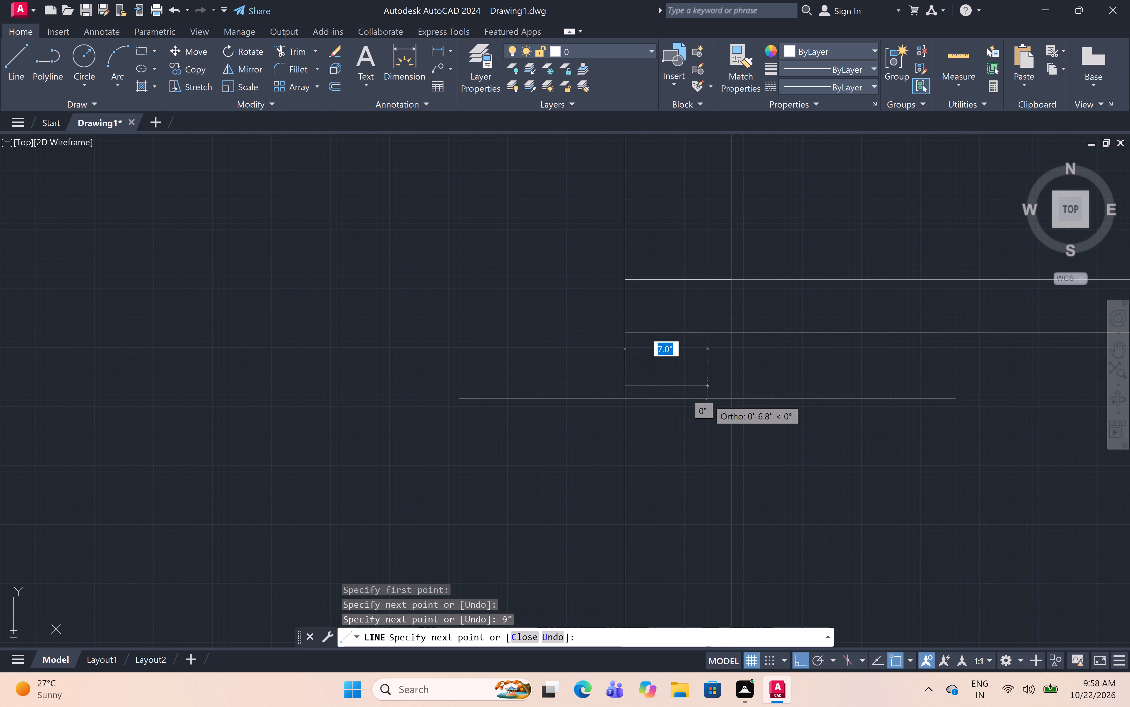
drag(730, 384, 731, 361)
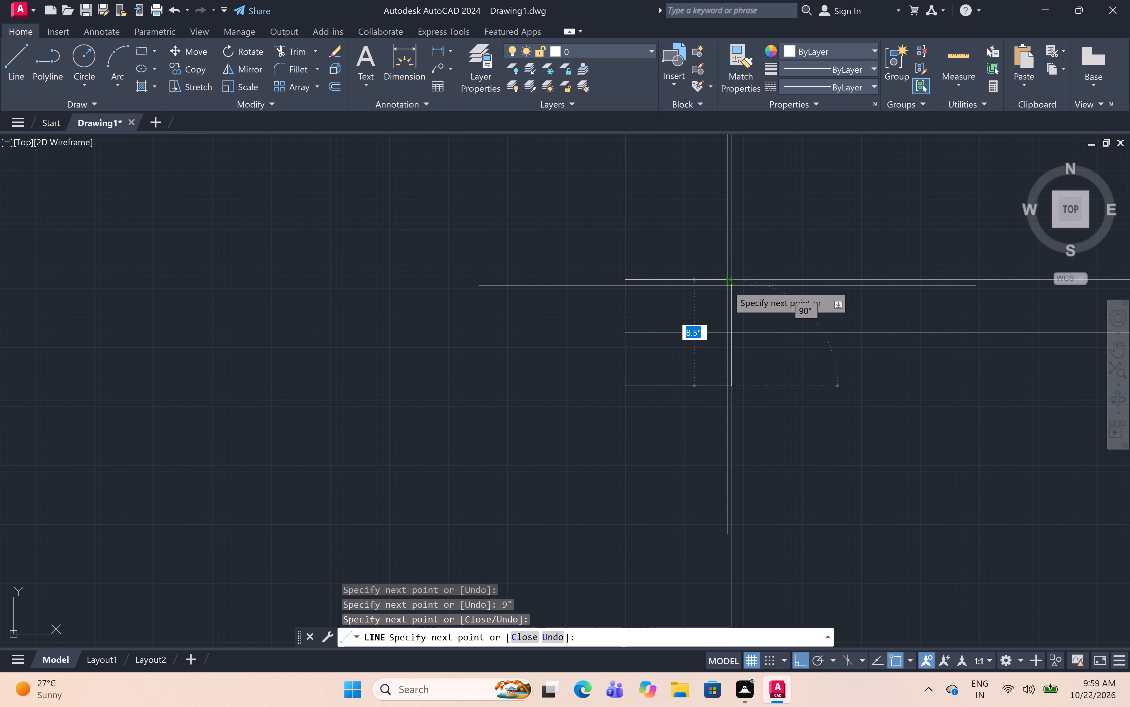
click(727, 278)
key(Escape)
Trim the lower horizontal partition's lines where they run through the new 9" block at the left wall.
text(tr)
key(space)
click(701, 333)
scroll(689, 312, down, 5)
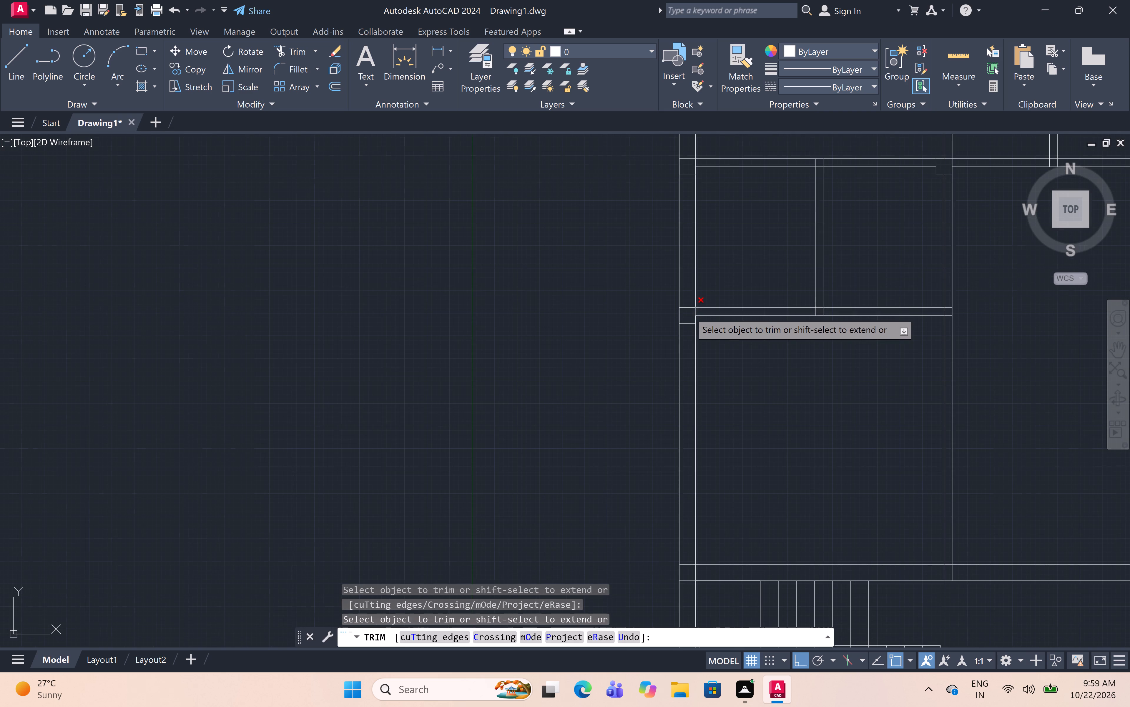
scroll(685, 310, up, 5)
click(698, 296)
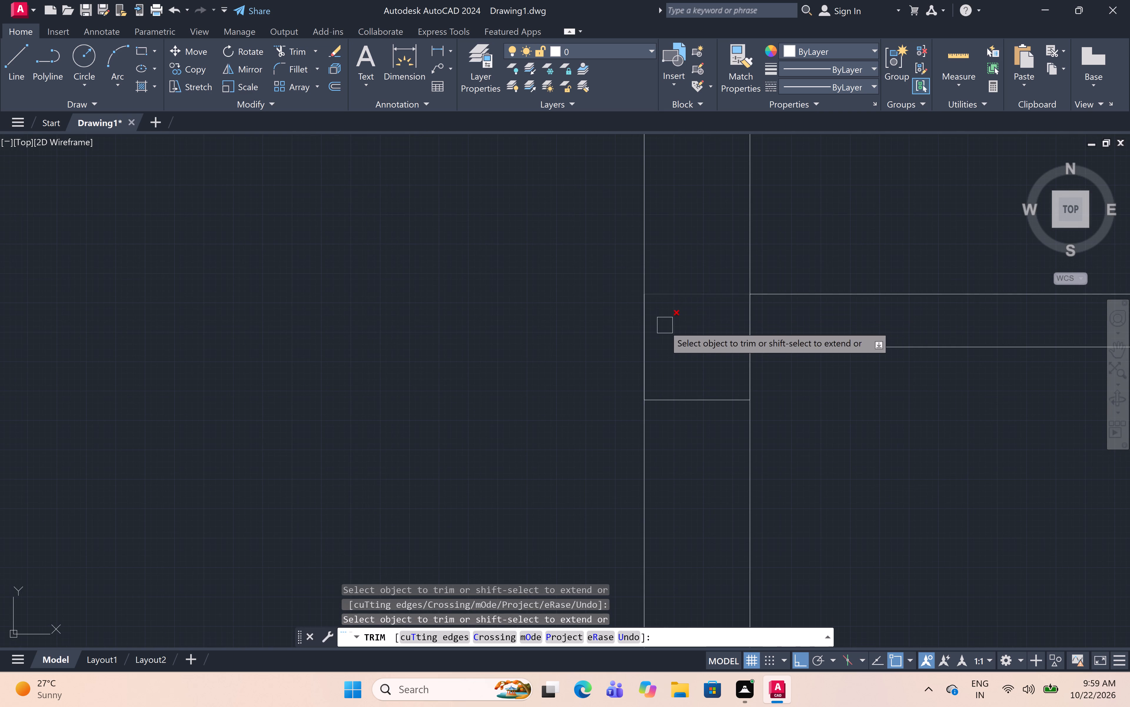
click(649, 349)
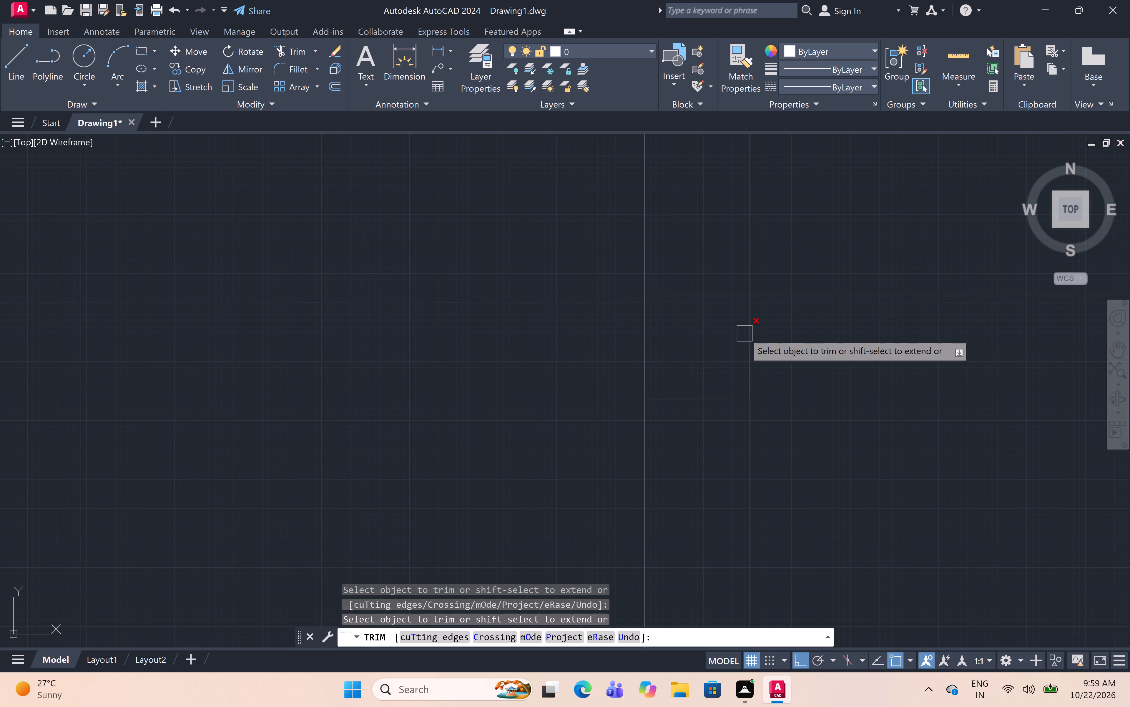
click(745, 333)
click(751, 370)
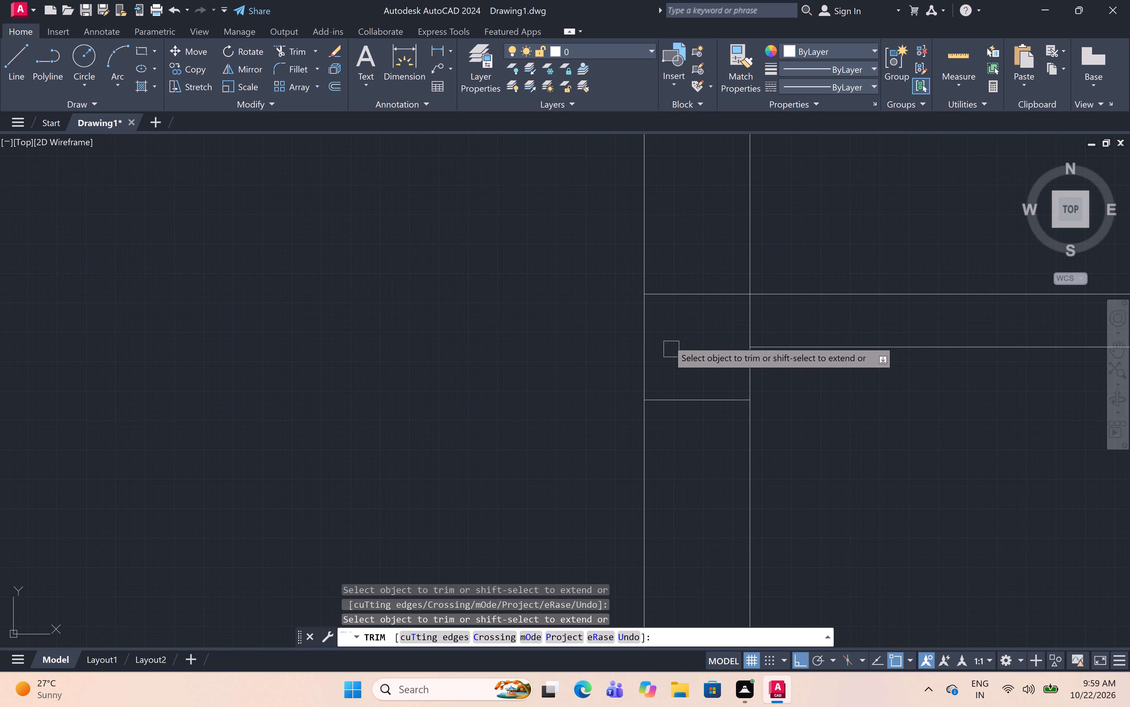
scroll(668, 328, down, 5)
middle_drag(726, 369, 658, 367)
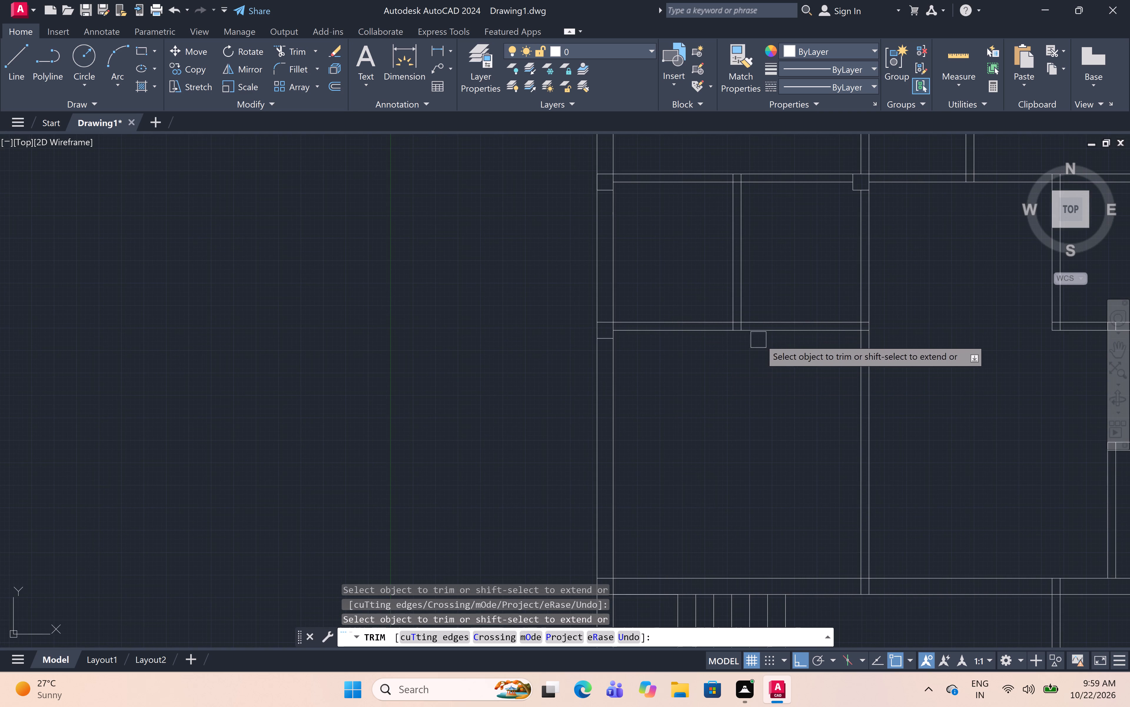
key(Escape)
Draw a 9" block outline at the lower horizontal partition's other end, from the vertical partition's outer line 9" inward and 9" down.
scroll(877, 329, up, 4)
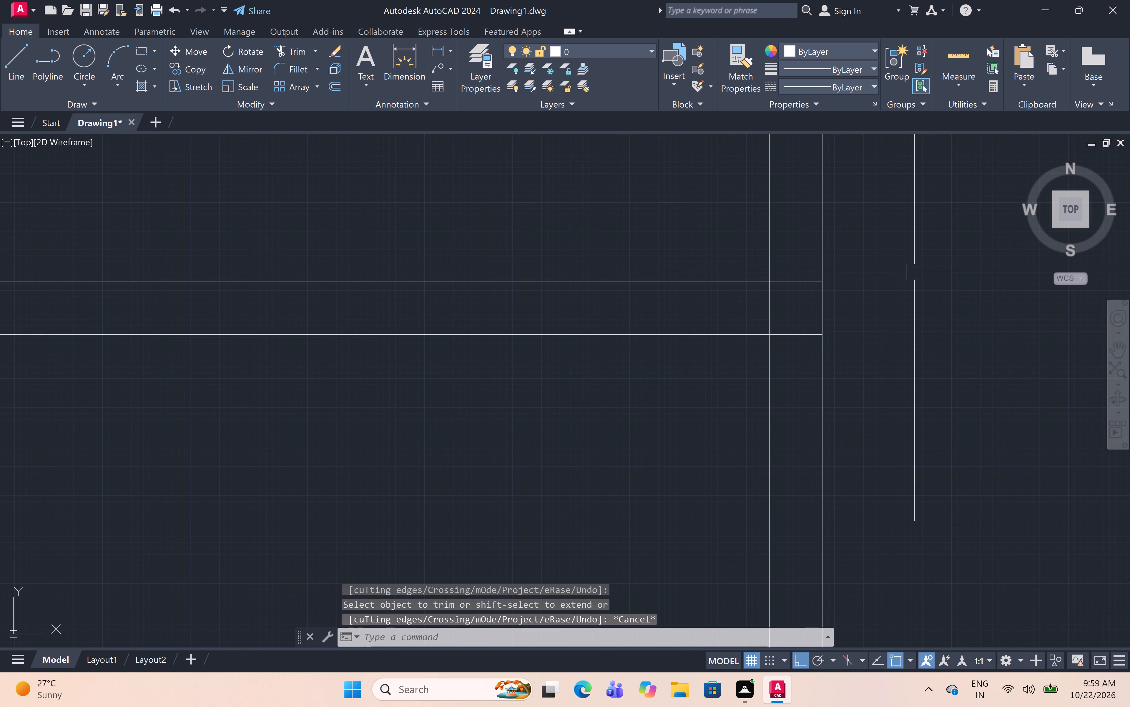
key(l)
key(space)
click(827, 281)
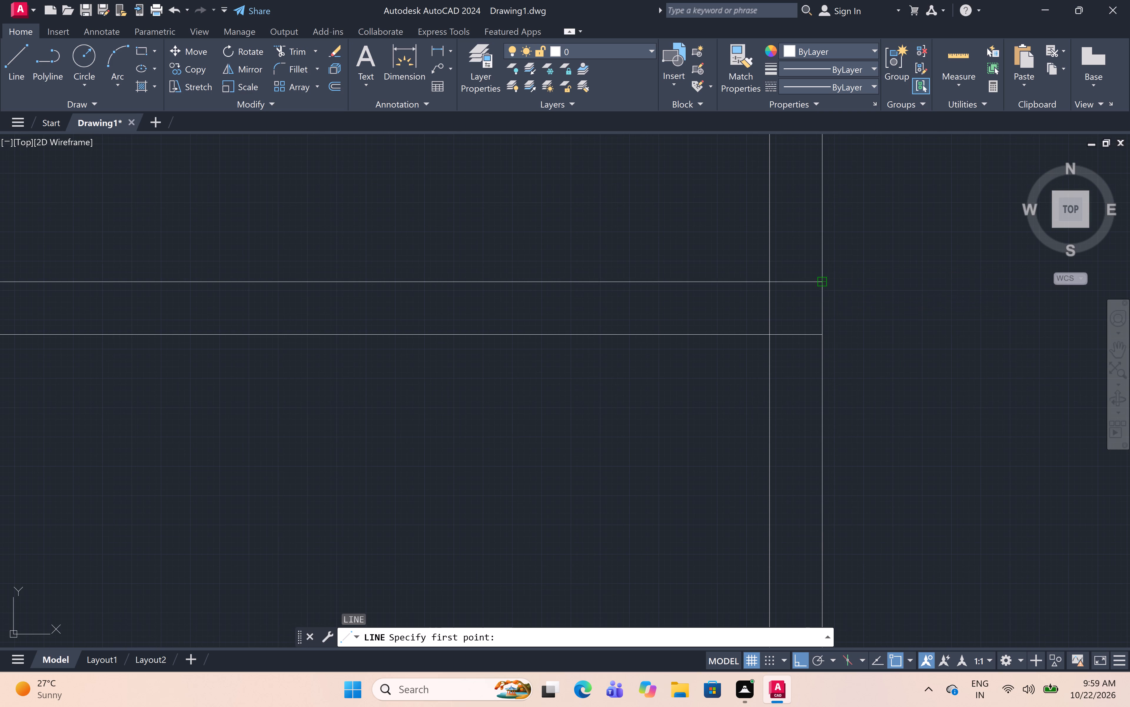
key(9)
key(shift+quotedbl)
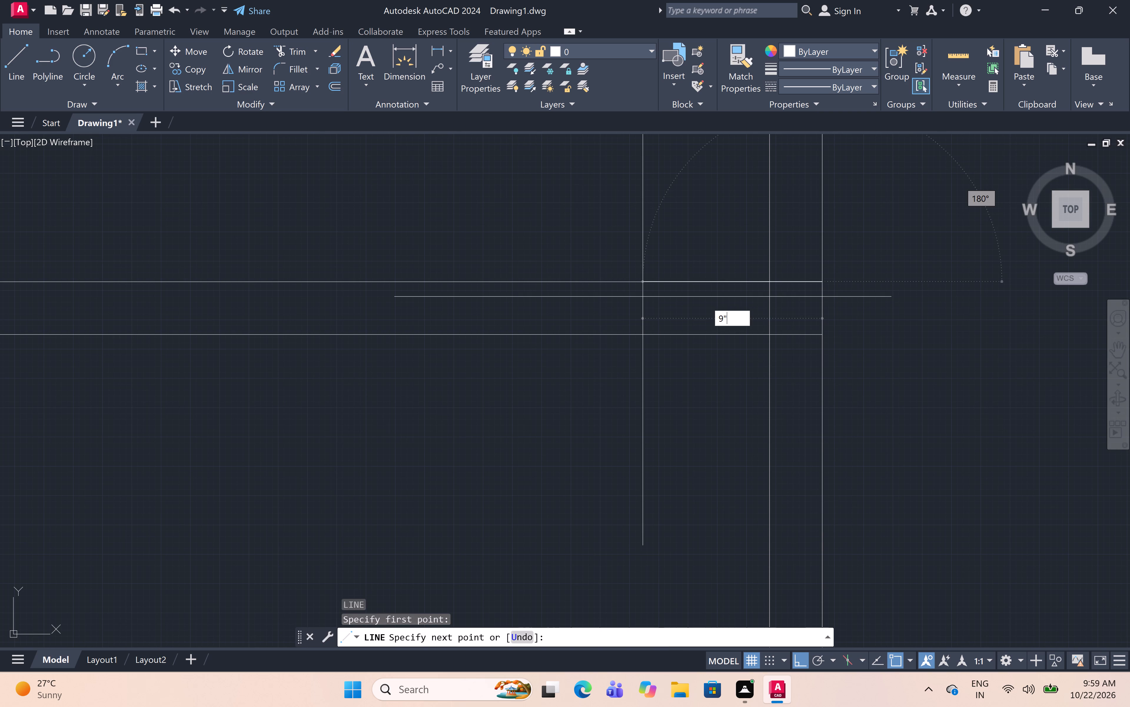
key(space)
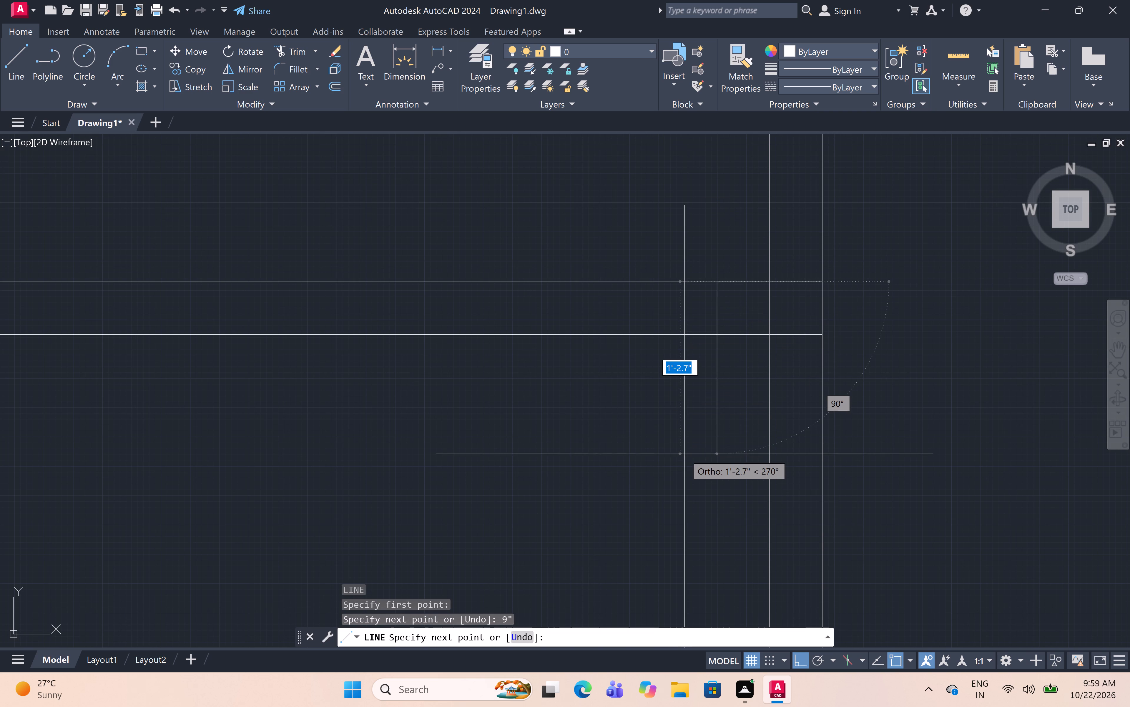
key(9)
text(")
key(space)
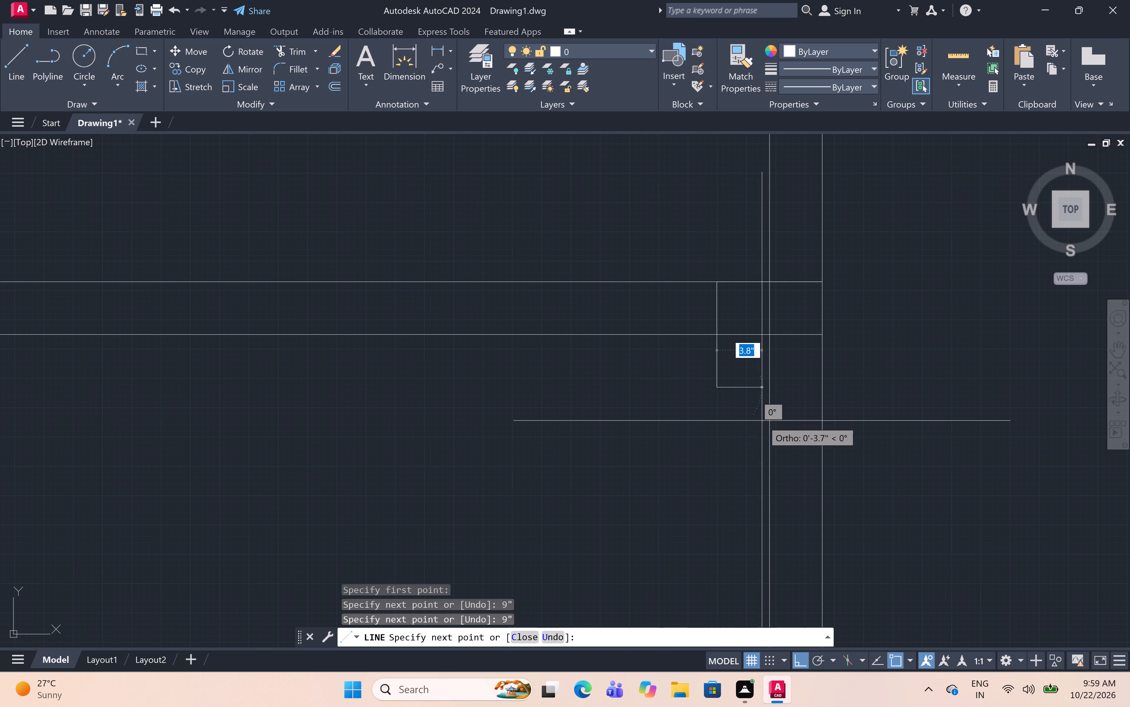
click(820, 384)
key(Escape)
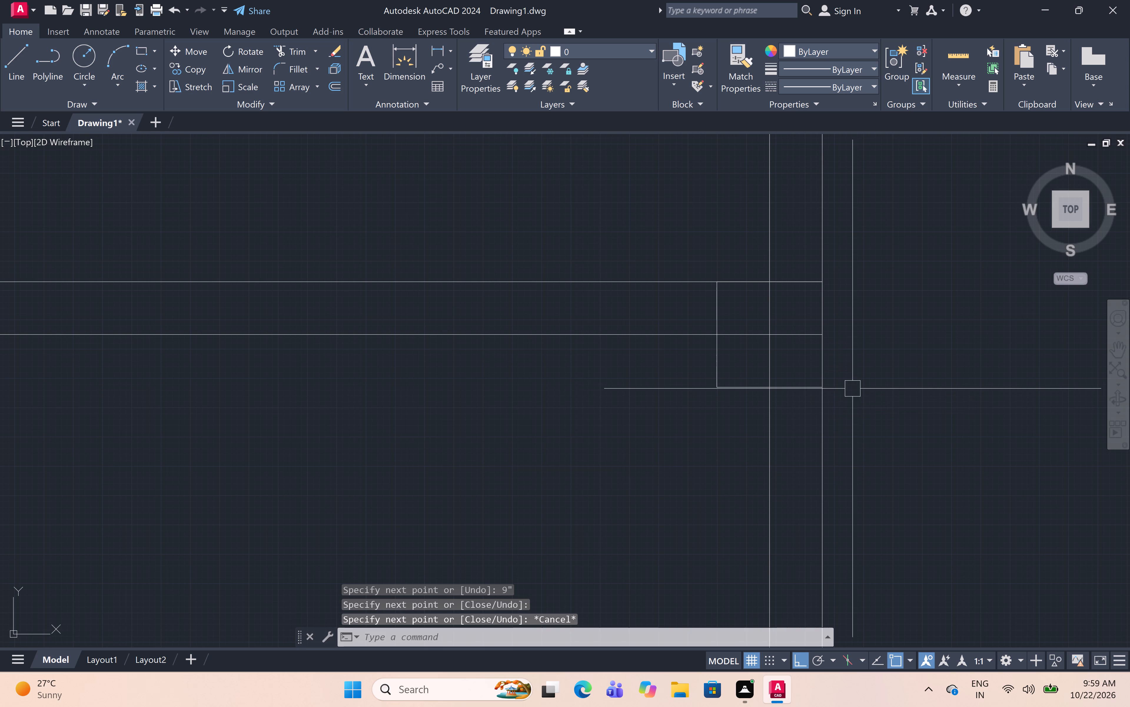
Trim the horizontal and vertical partition lines inside the new 9" block and the overlapping segments along its top edge.
text(tr)
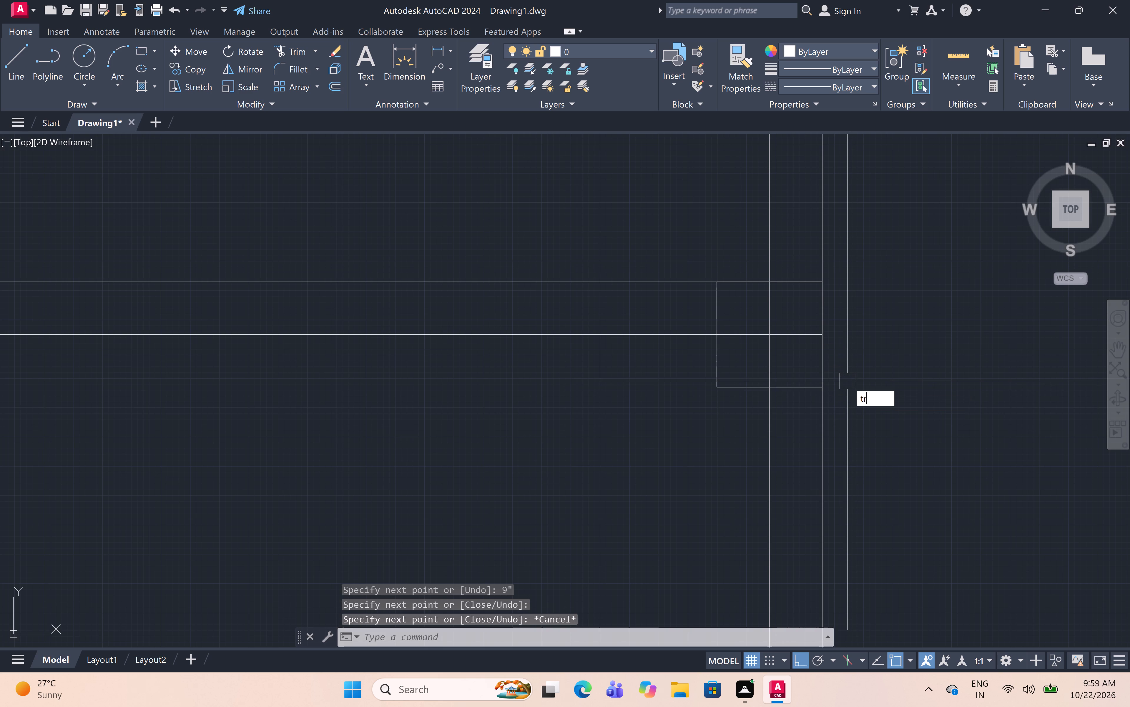
key(space)
click(782, 340)
drag(767, 353, 766, 347)
click(765, 328)
click(762, 332)
scroll(763, 331, down, 5)
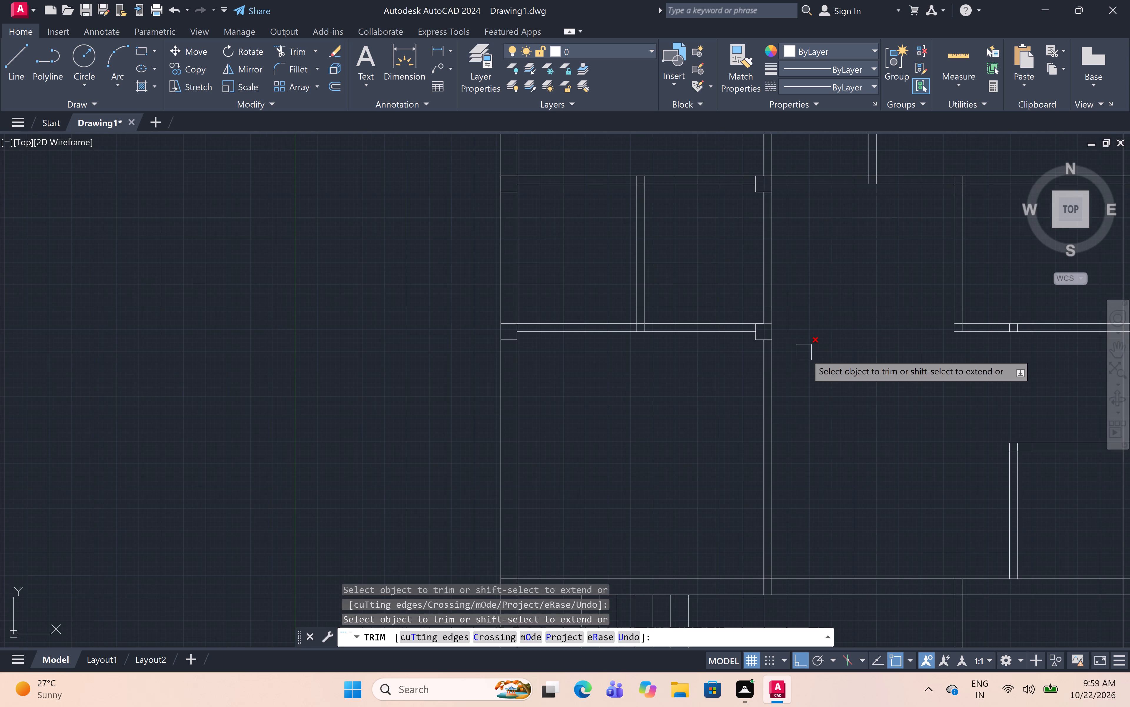
middle_drag(806, 354, 806, 317)
scroll(764, 285, up, 5)
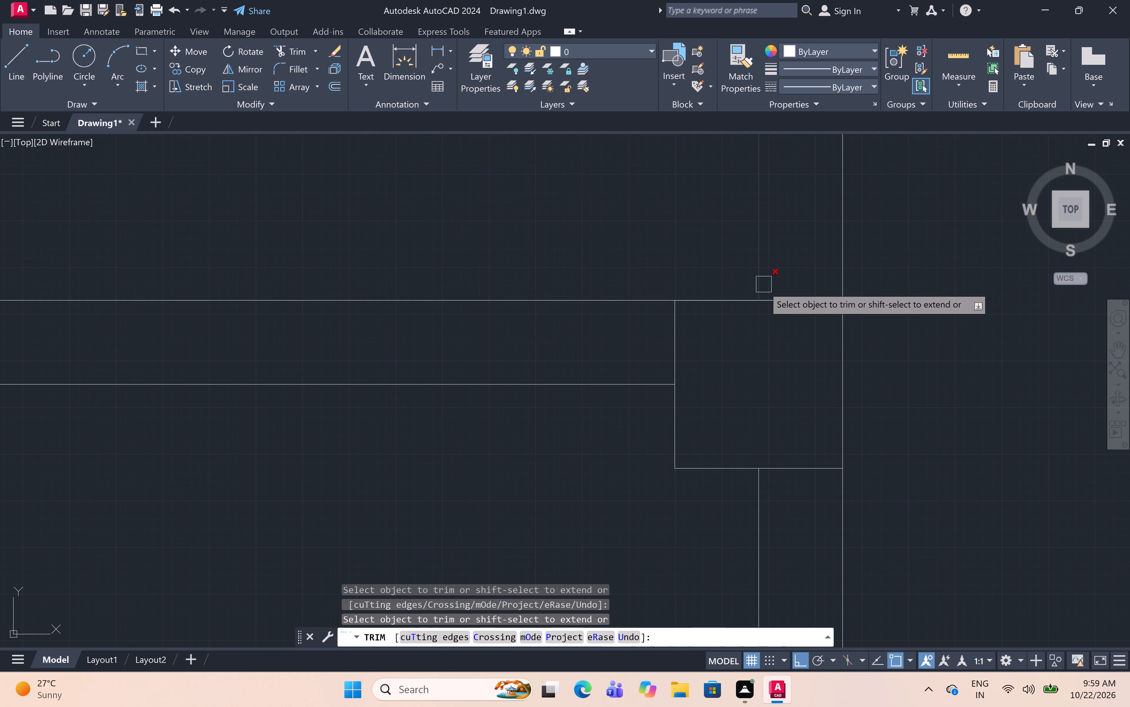
click(790, 305)
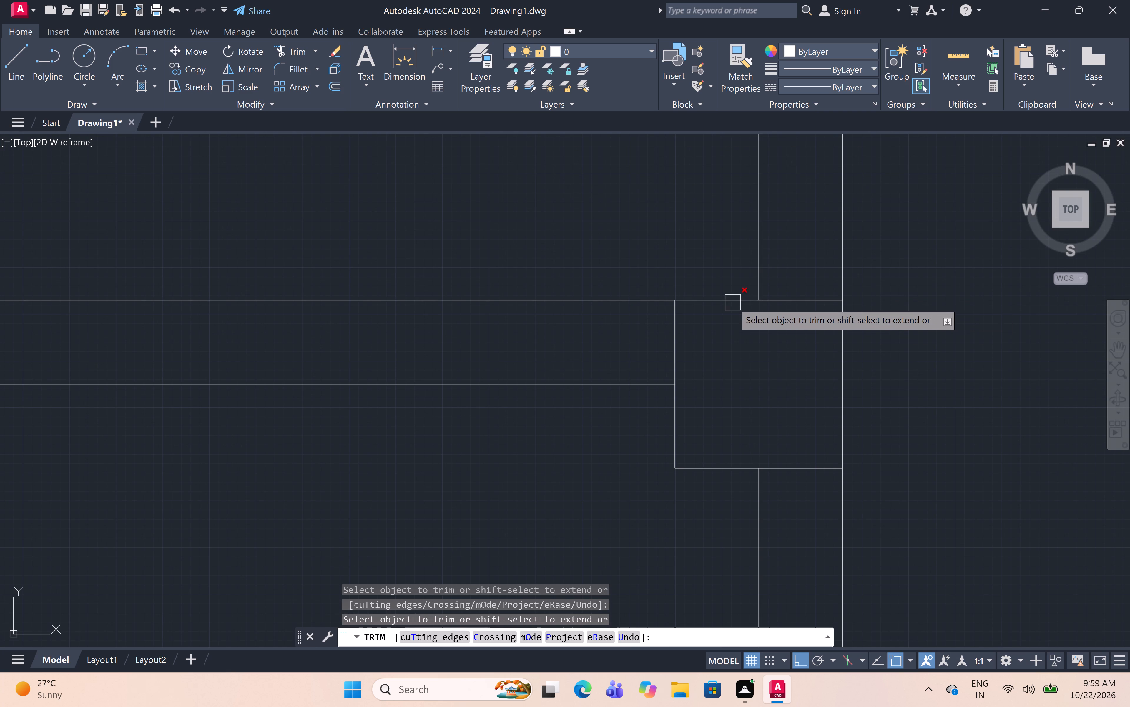
click(733, 303)
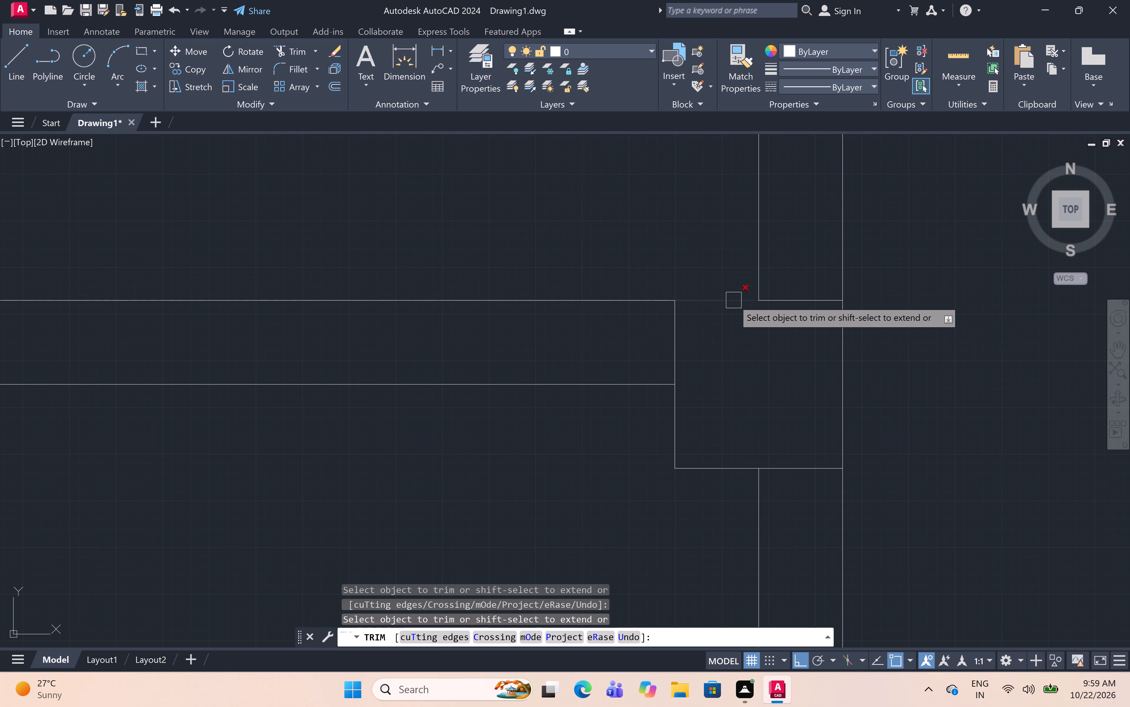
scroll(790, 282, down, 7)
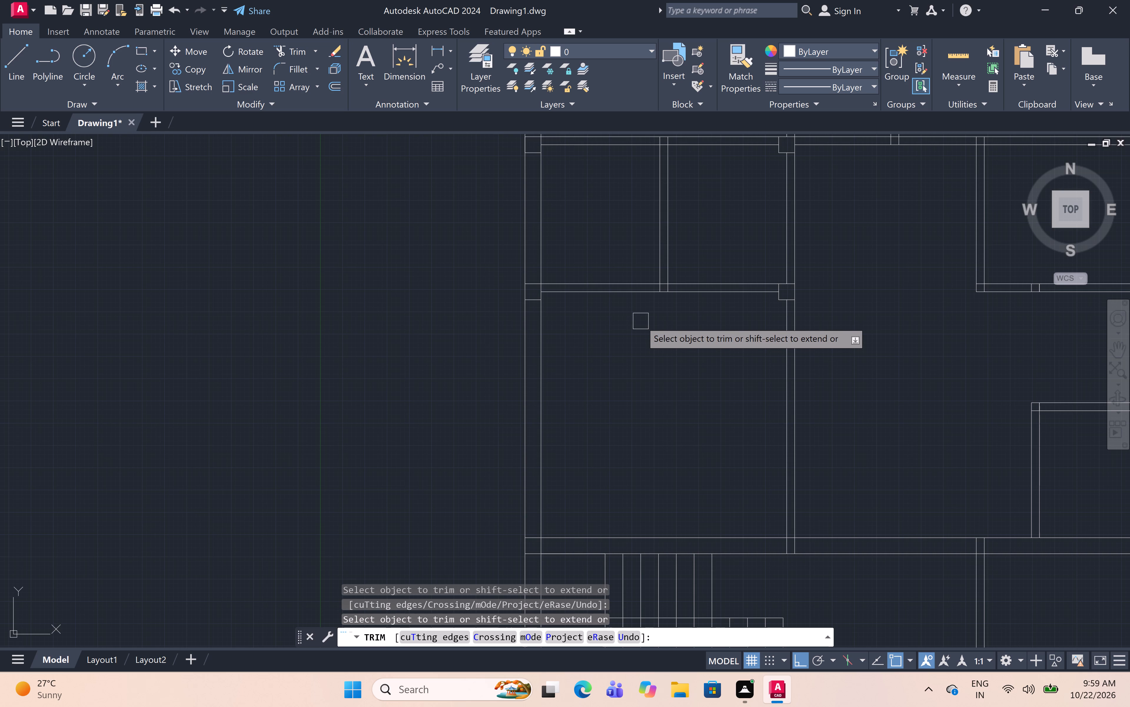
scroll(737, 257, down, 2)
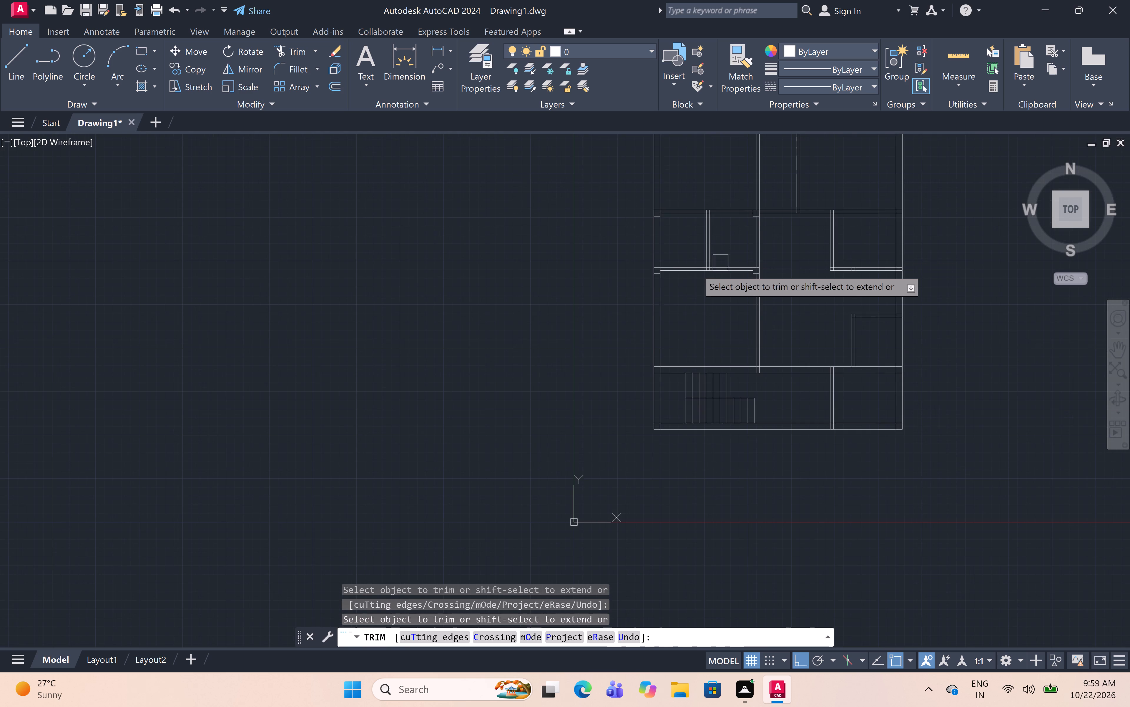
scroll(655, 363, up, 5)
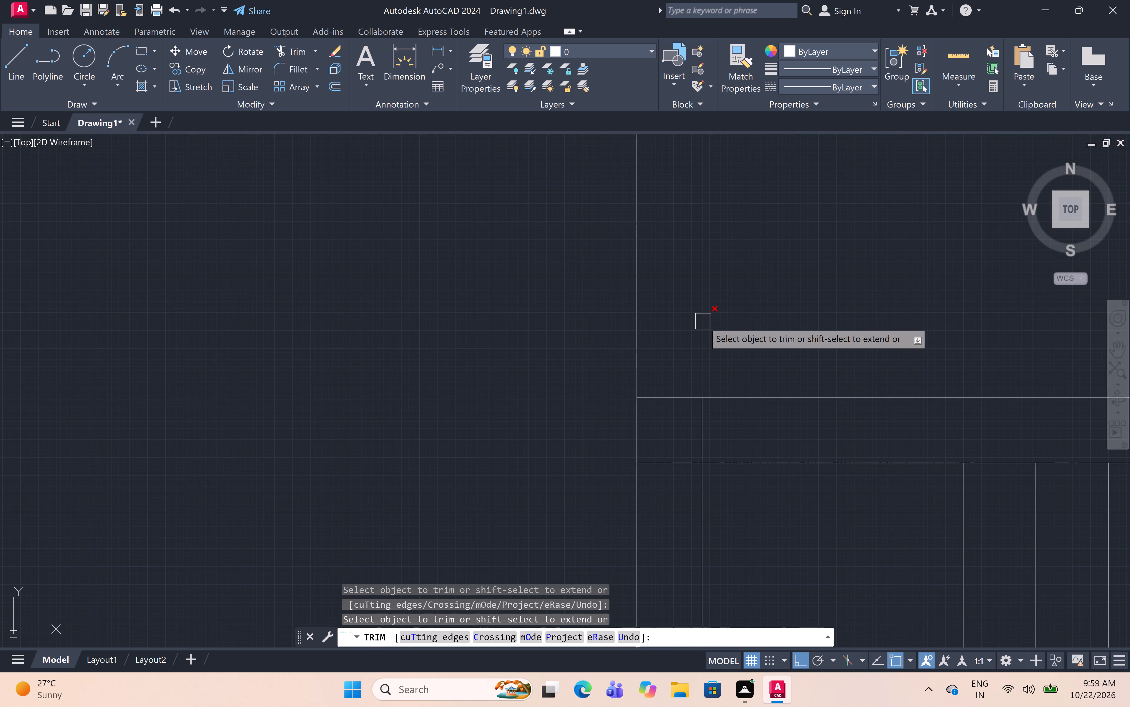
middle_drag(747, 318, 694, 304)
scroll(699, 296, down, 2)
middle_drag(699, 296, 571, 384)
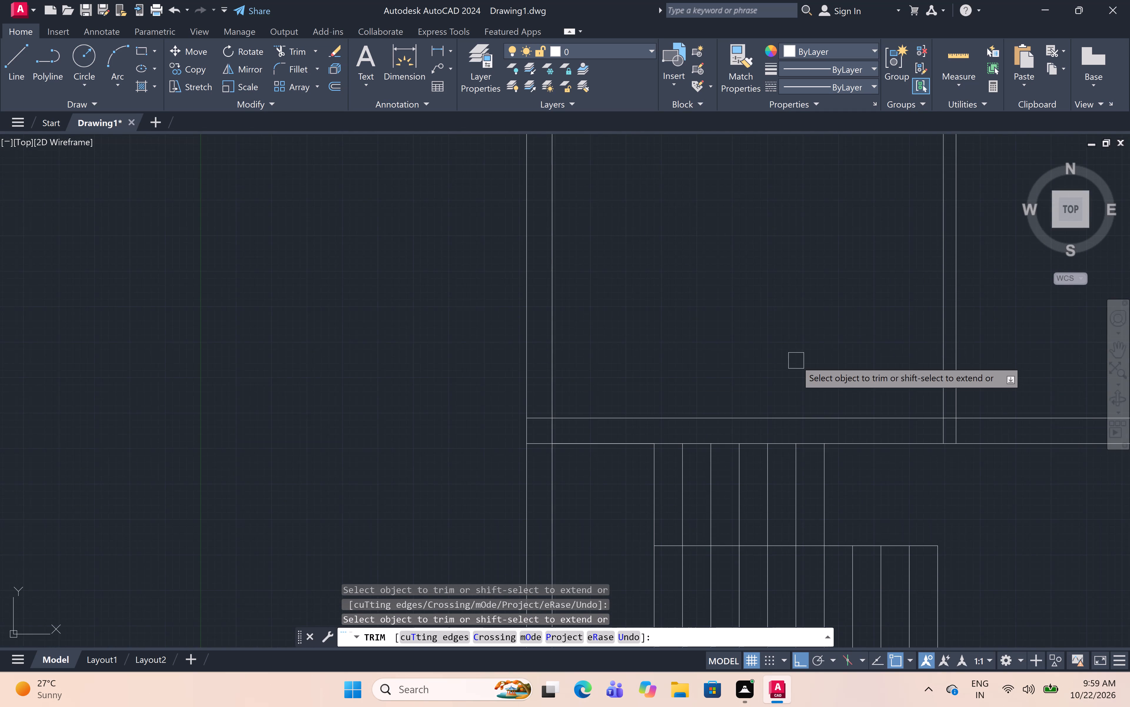
Draw a 9" square block where the central vertical partition meets the wall above the staircase, extending 9" left from the partition's right line.
middle_drag(950, 467, 932, 467)
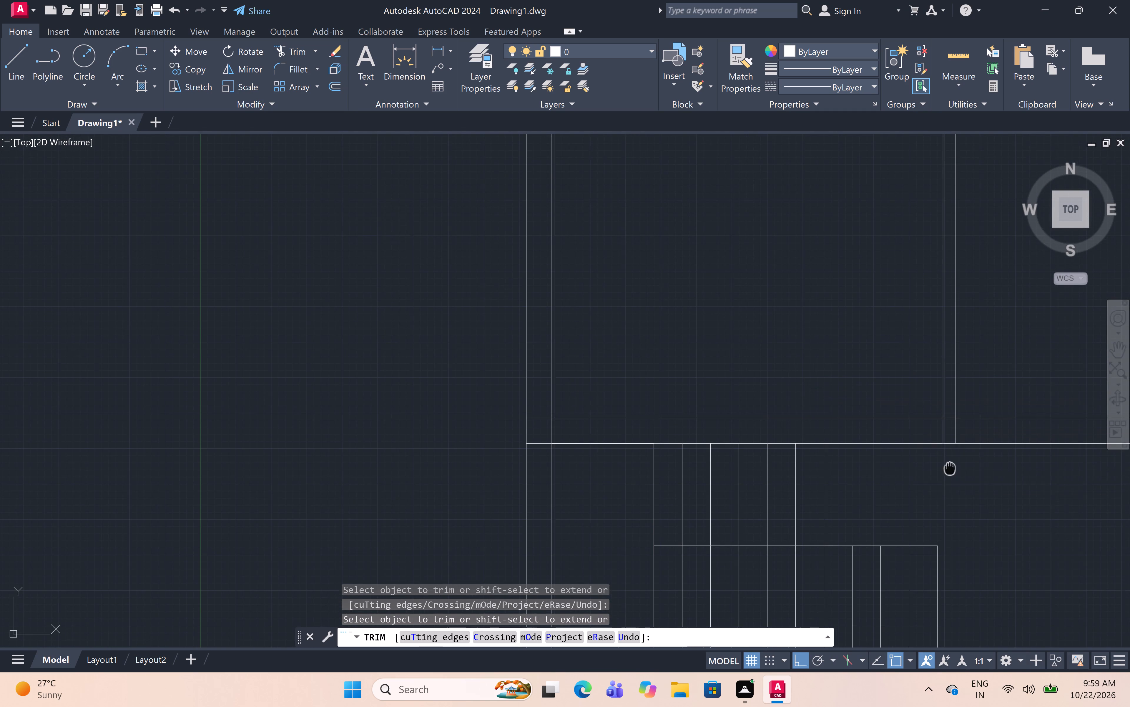
middle_drag(932, 467, 840, 487)
key(Escape)
text(l)
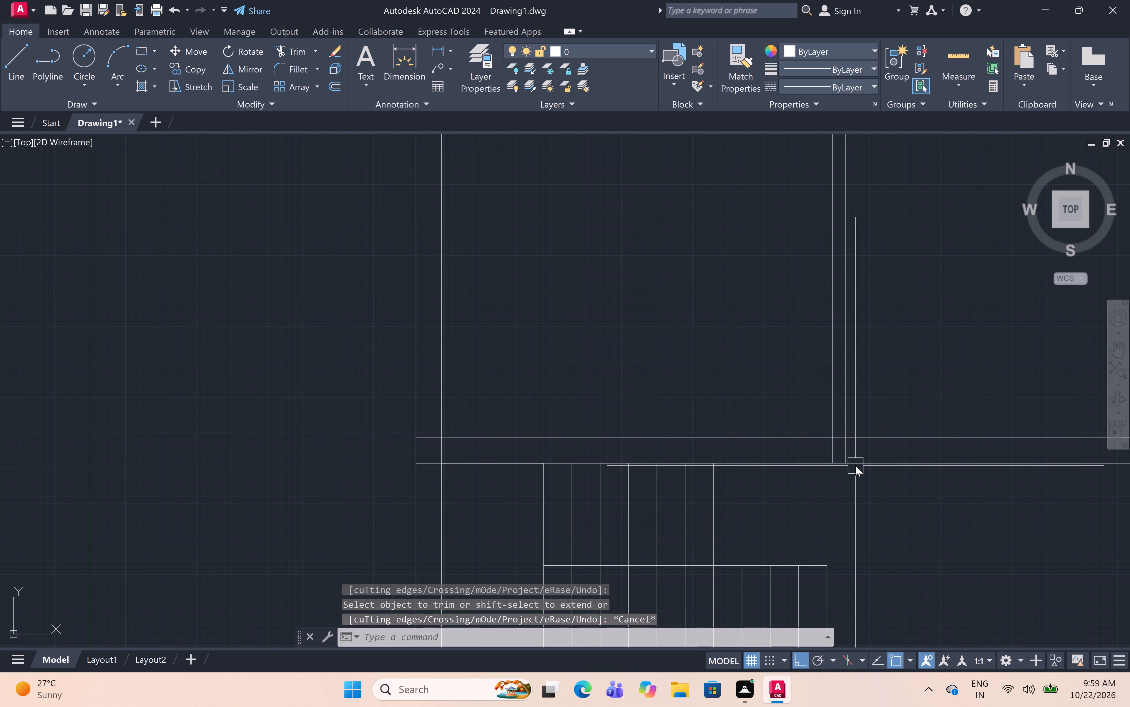
key(space)
scroll(853, 444, up, 2)
click(837, 493)
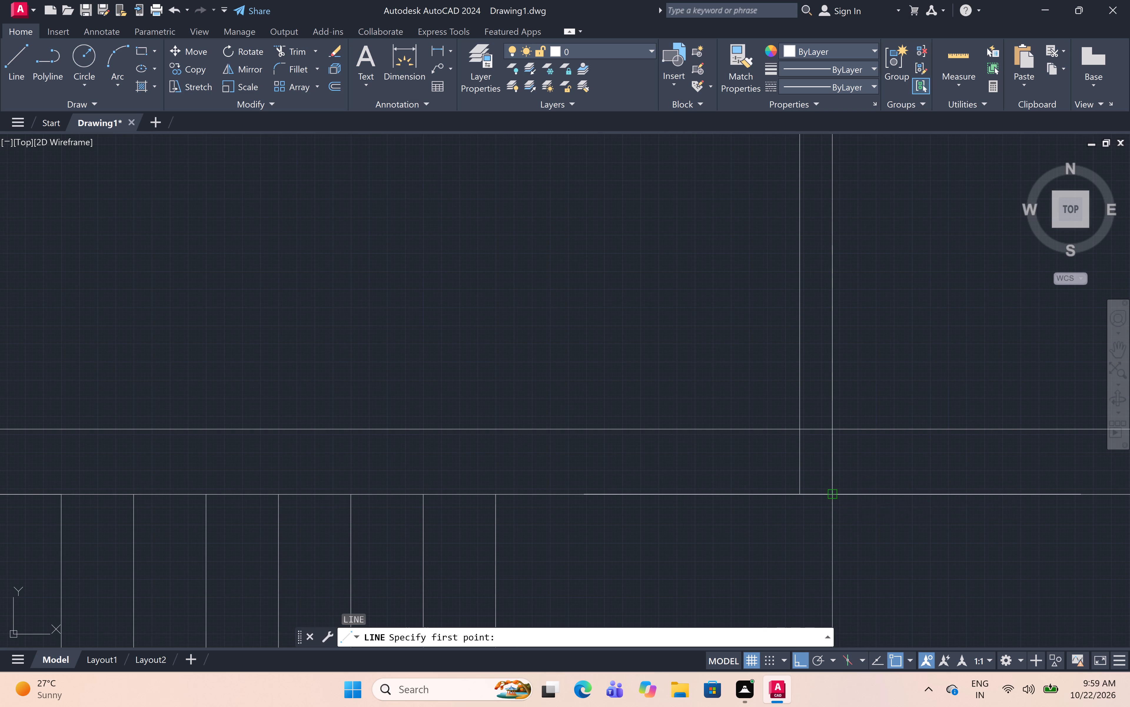
click(829, 434)
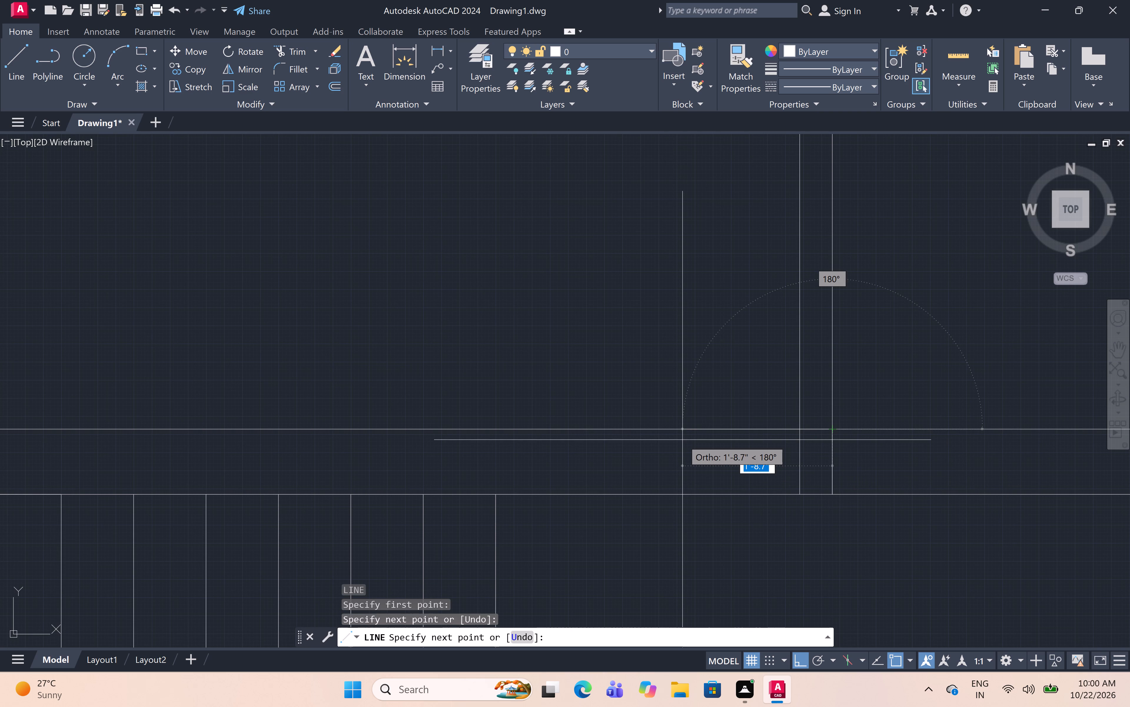
text(9")
key(space)
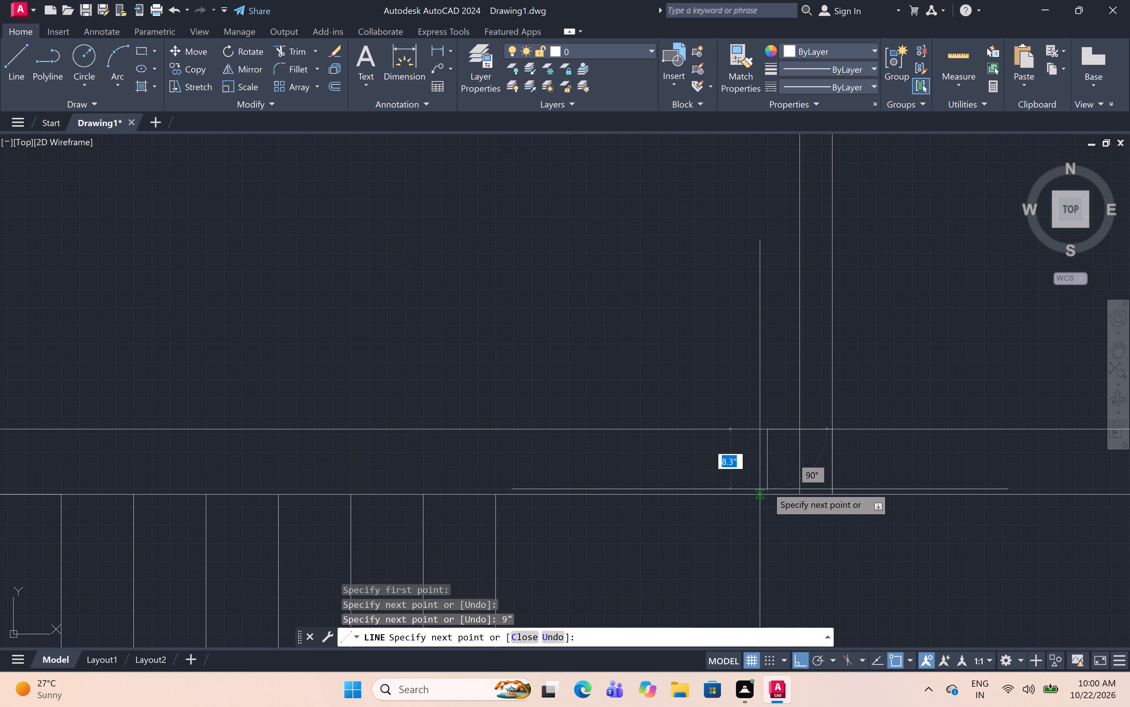
click(769, 497)
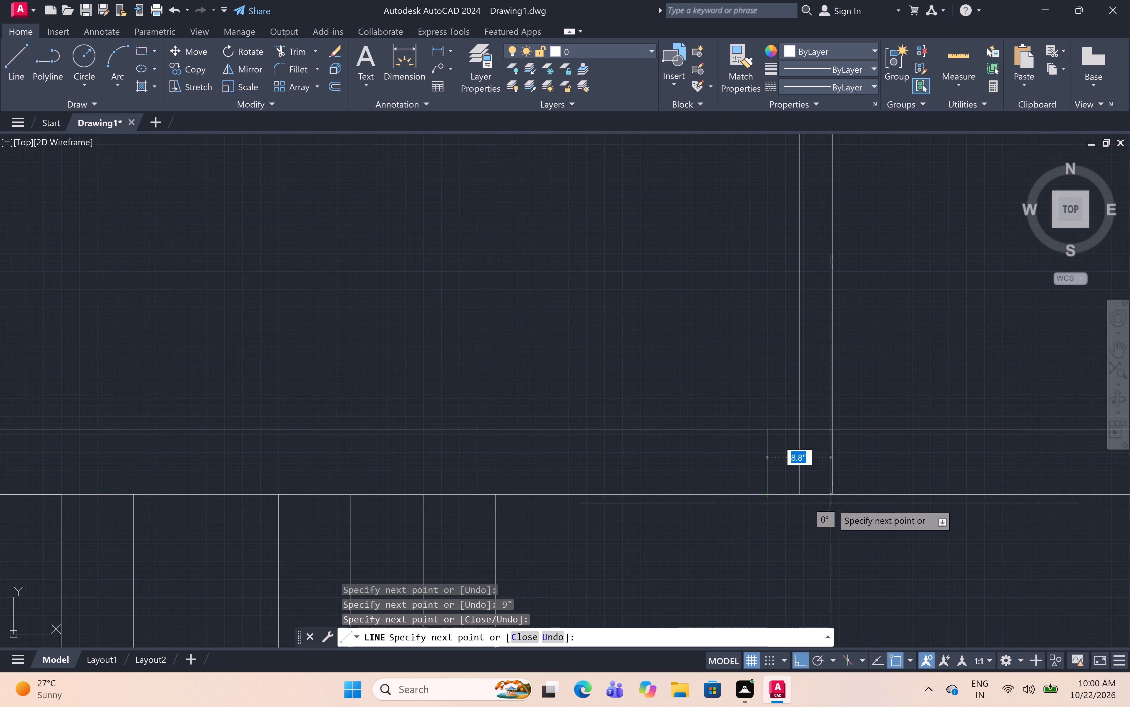
click(836, 493)
key(Escape)
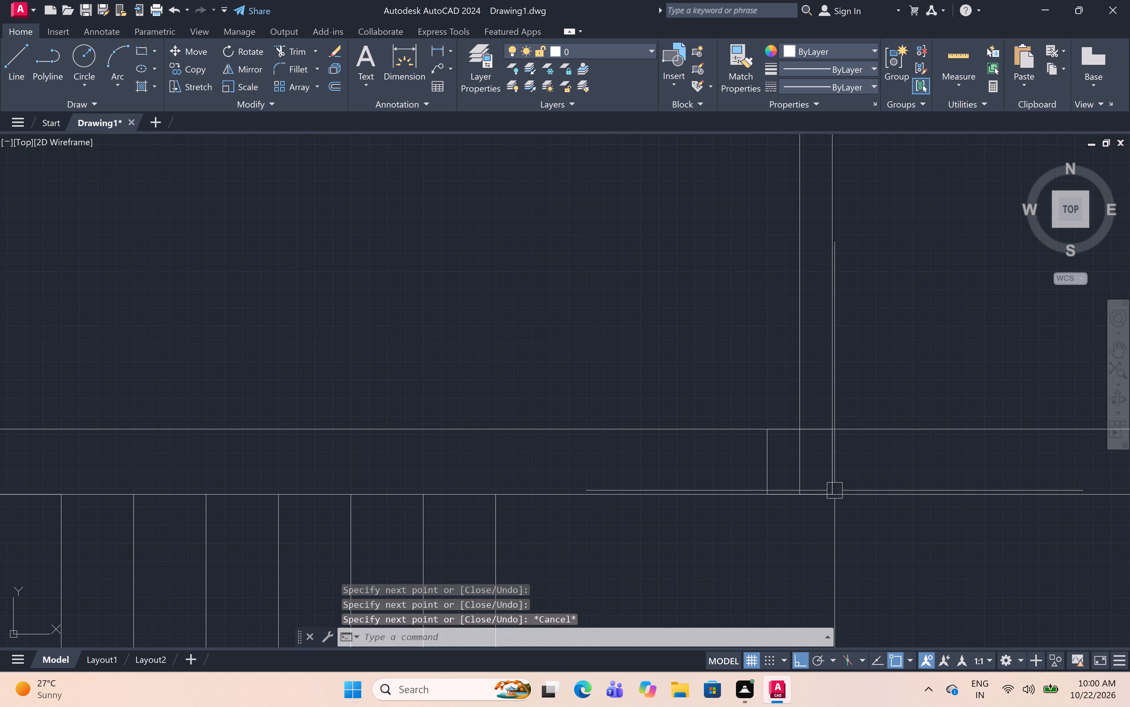
Trim the vertical partition's left line inside the new 9" block and the overlapping wall-line segments along the block's edges.
text(tr)
key(space)
click(799, 465)
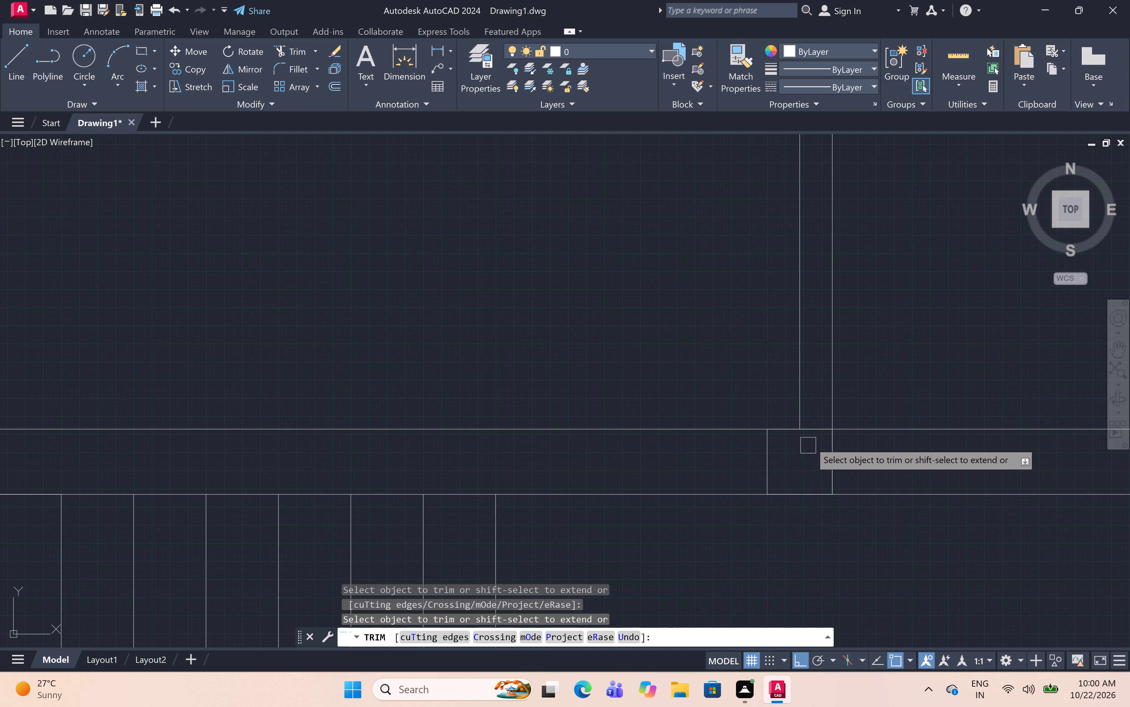
click(820, 433)
click(787, 431)
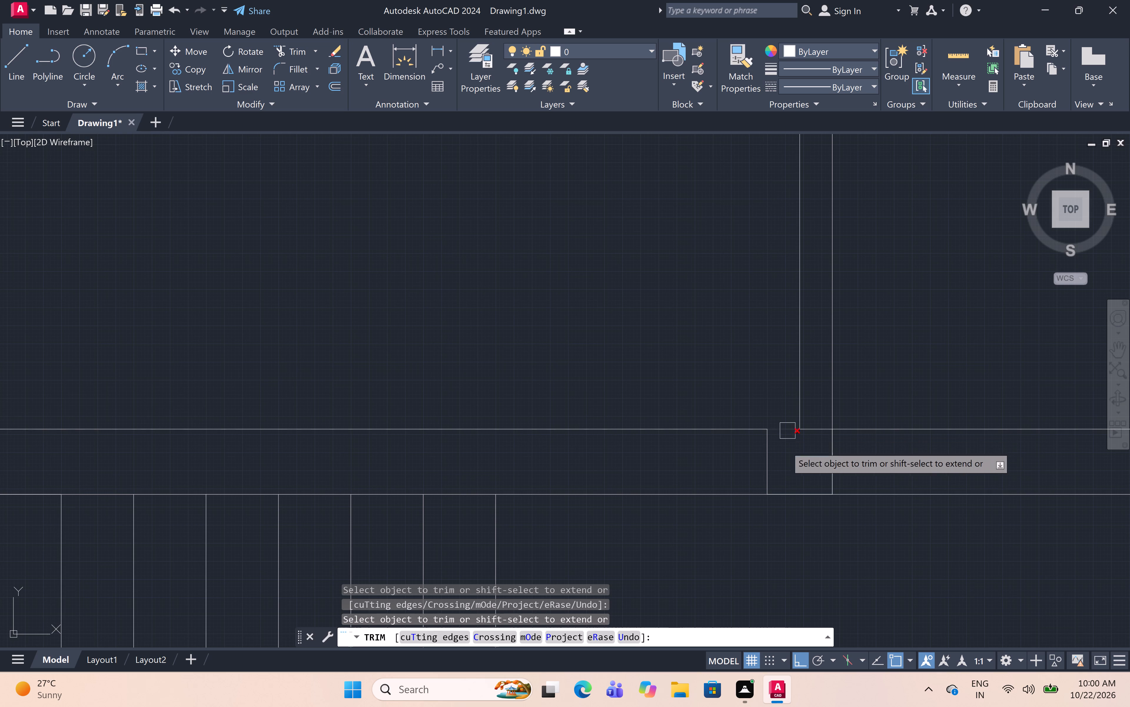
click(779, 489)
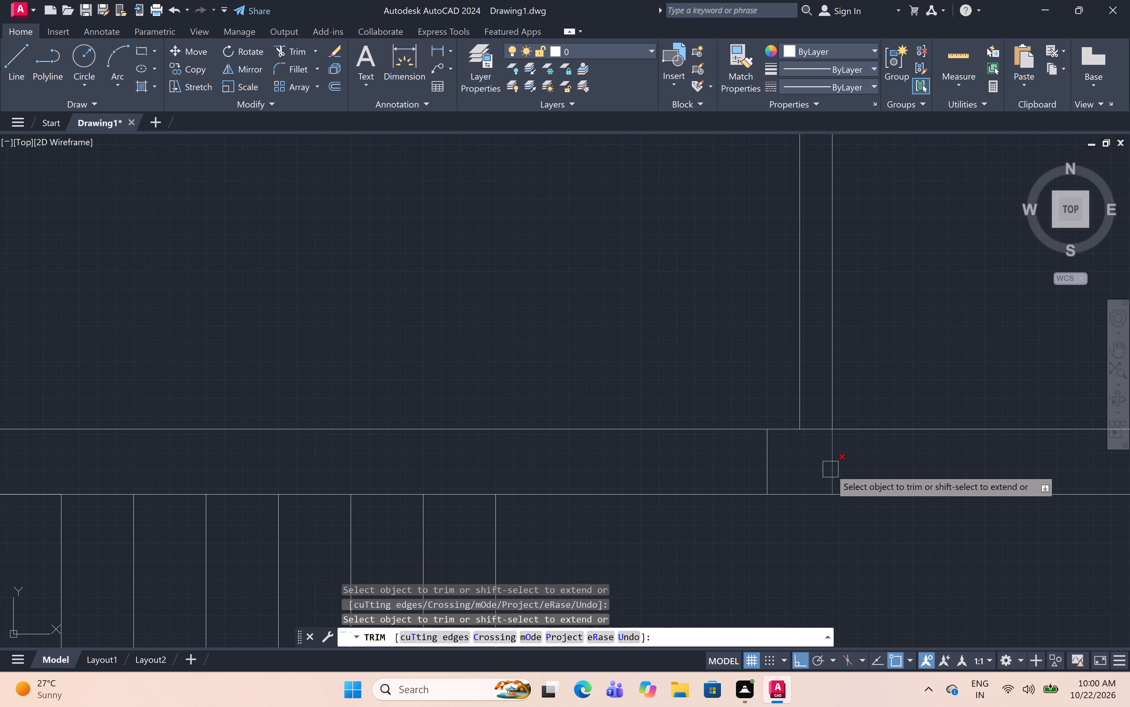
click(830, 469)
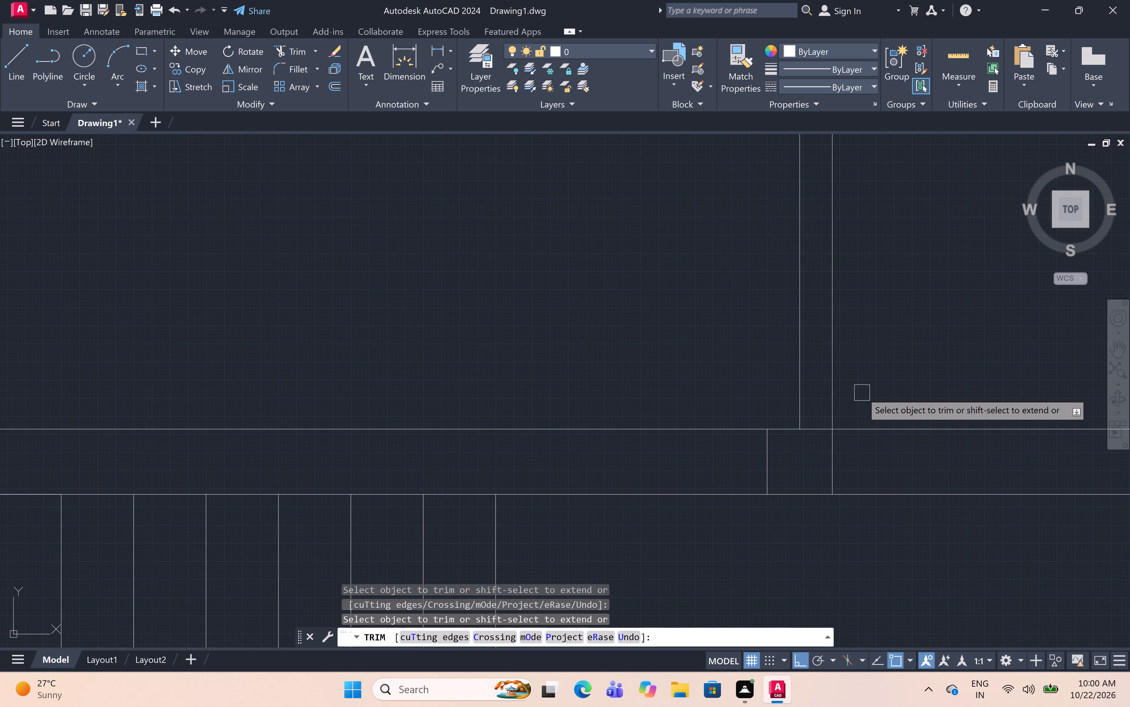
key(Escape)
Examine the new block at the partition and wall junction, and the staircase area around it.
scroll(862, 393, down, 2)
middle_drag(862, 393, 769, 402)
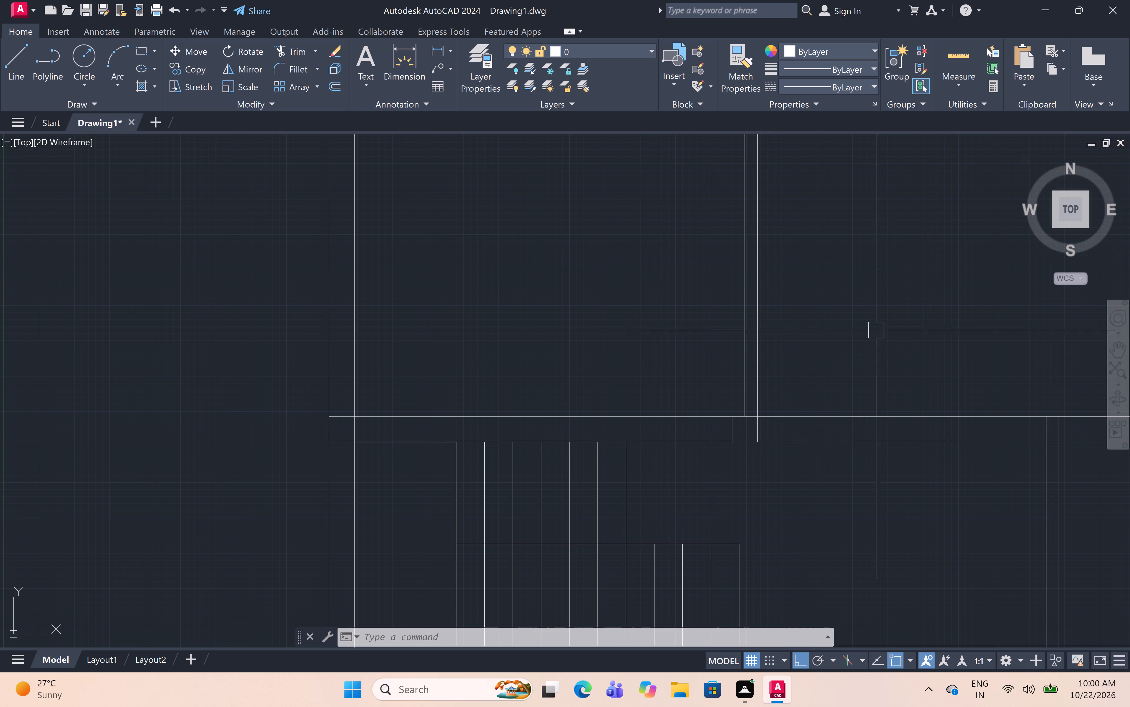
scroll(731, 411, up, 4)
scroll(745, 394, down, 1)
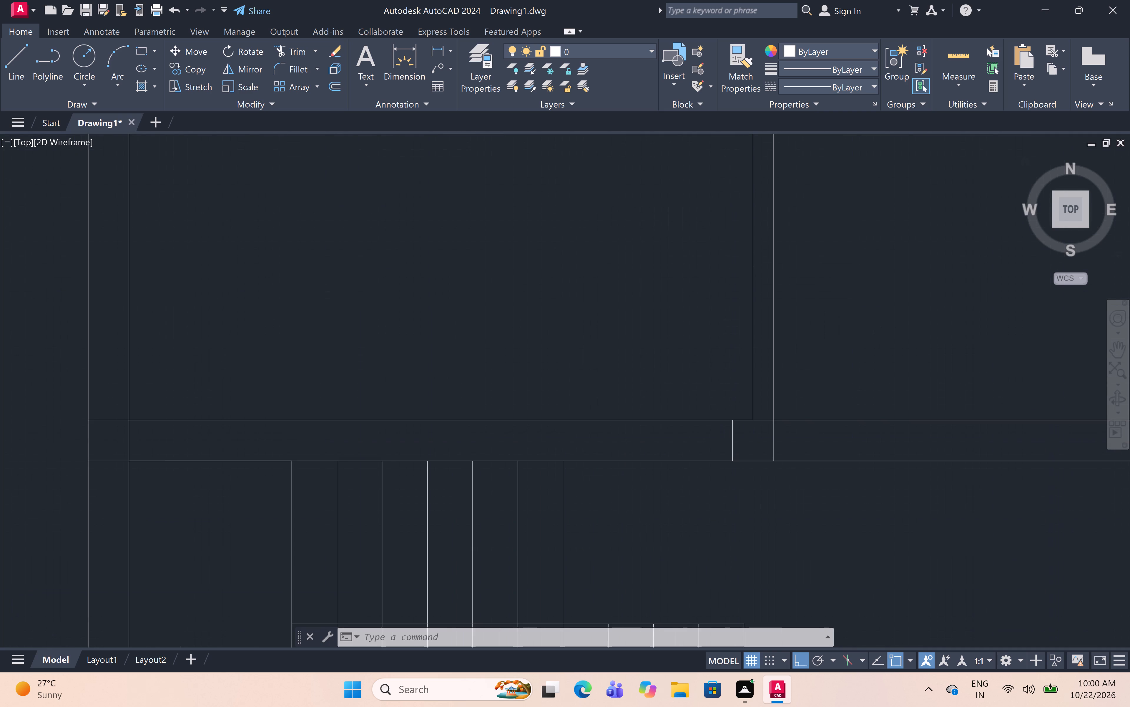
scroll(746, 394, down, 2)
middle_click(746, 392)
scroll(746, 357, down, 2)
middle_drag(746, 356, 699, 351)
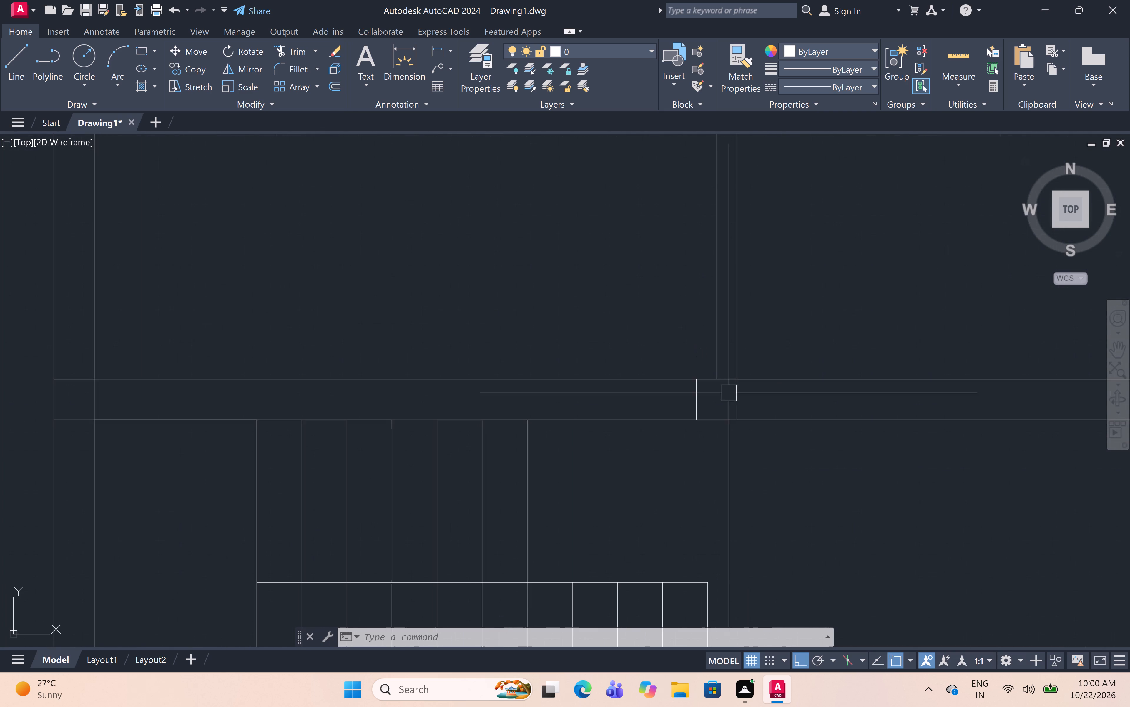
scroll(724, 380, up, 2)
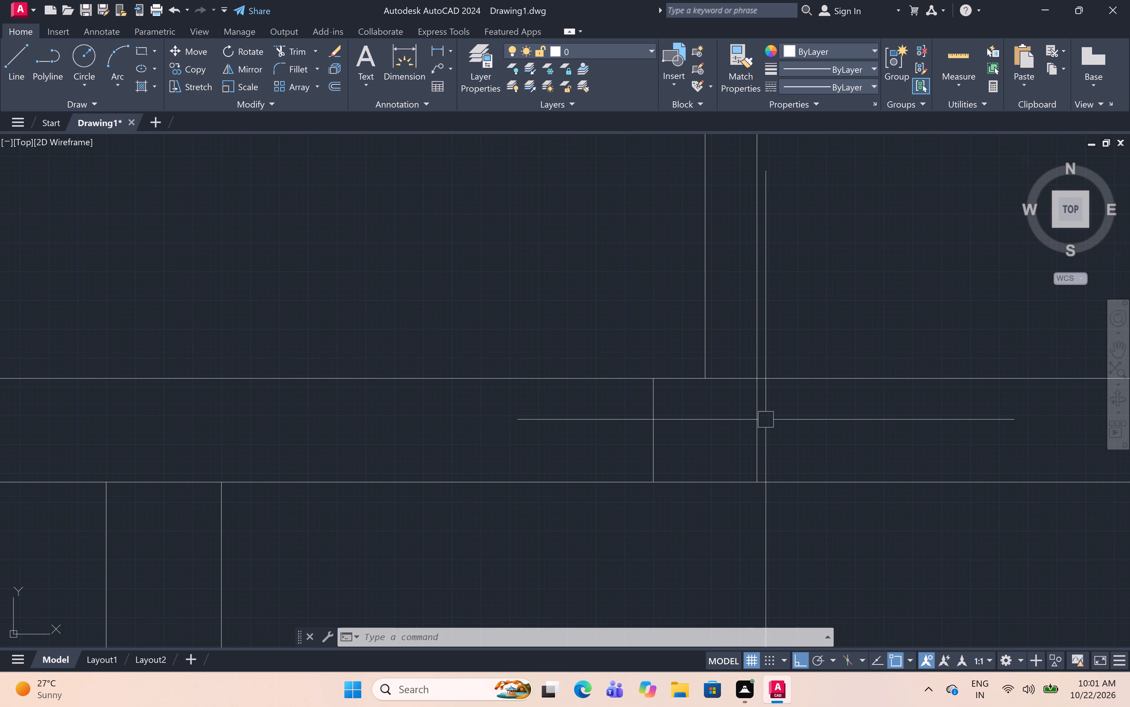
scroll(728, 392, down, 4)
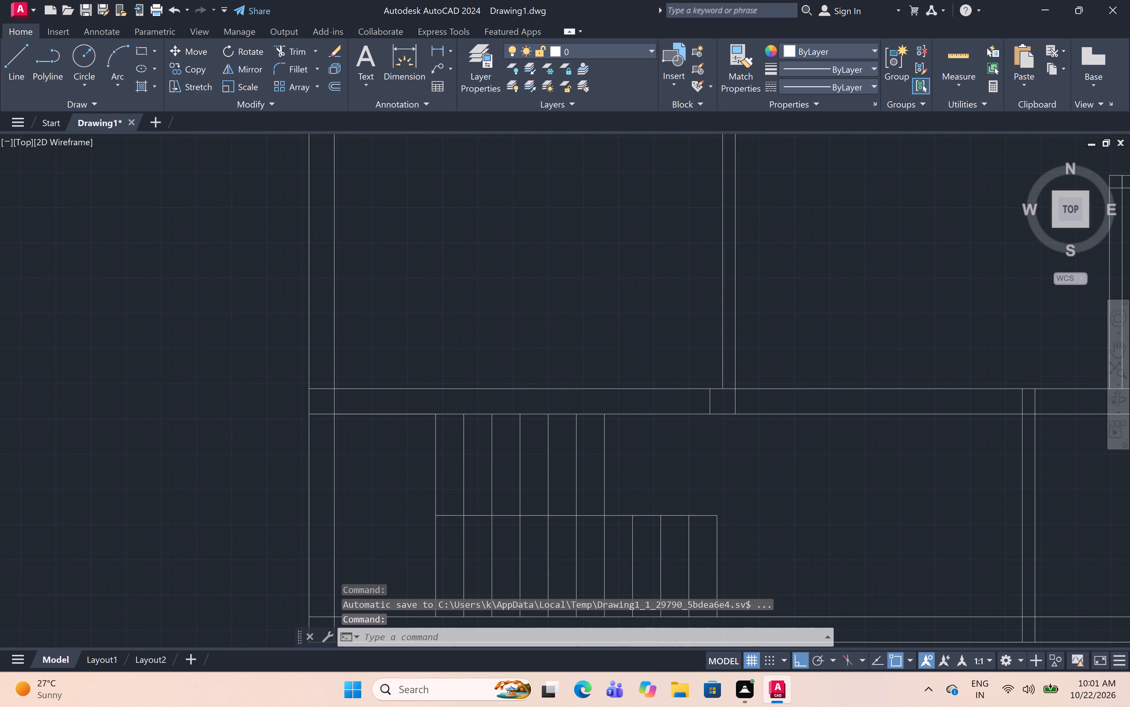
scroll(728, 392, down, 1)
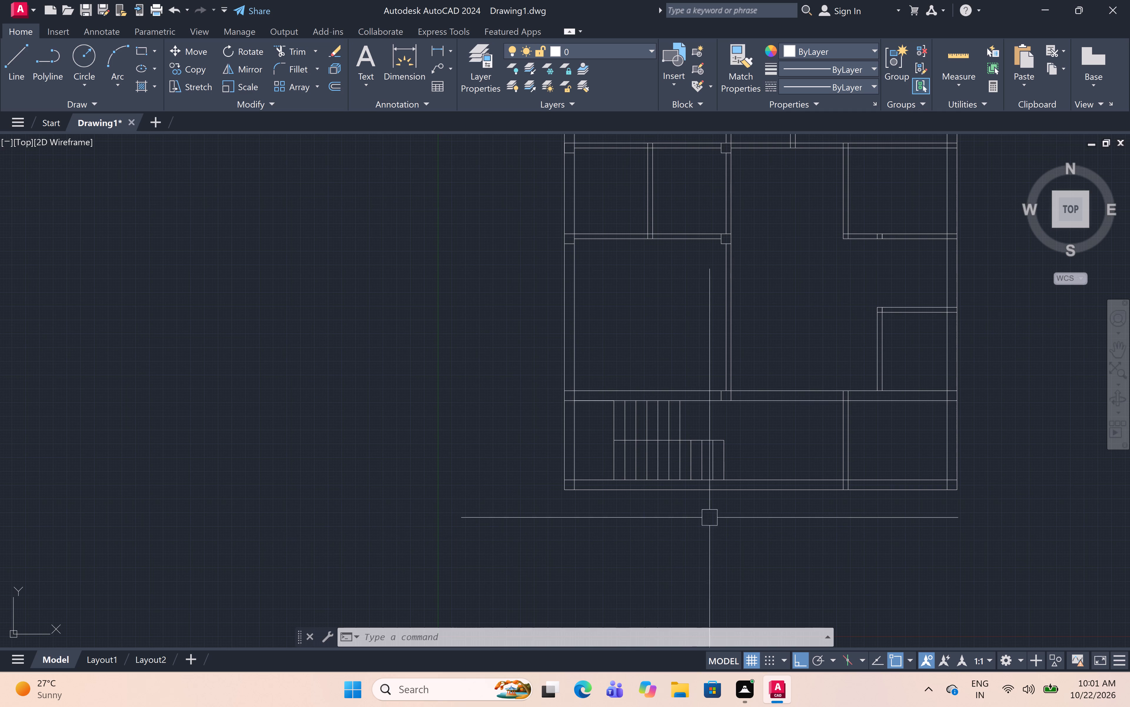
Draw a 9" square block across the bottom wall's thickness at the staircase's right end, straddling the last stair line.
scroll(724, 489, up, 5)
key(l)
key(space)
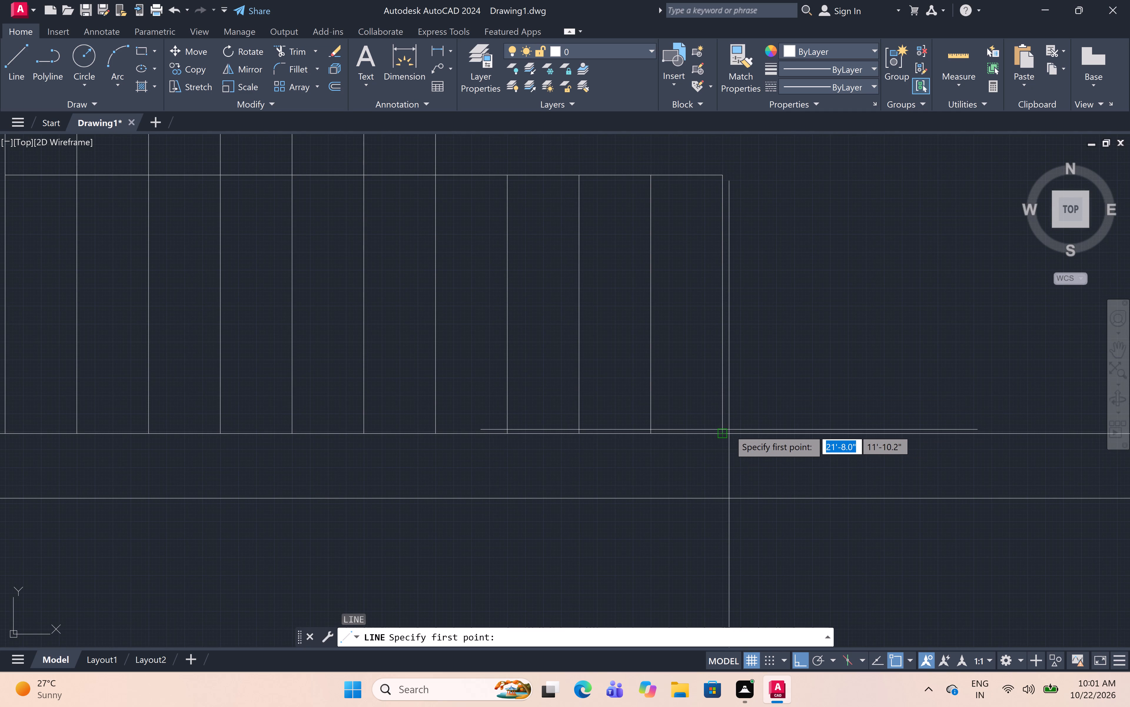
scroll(719, 435, down, 2)
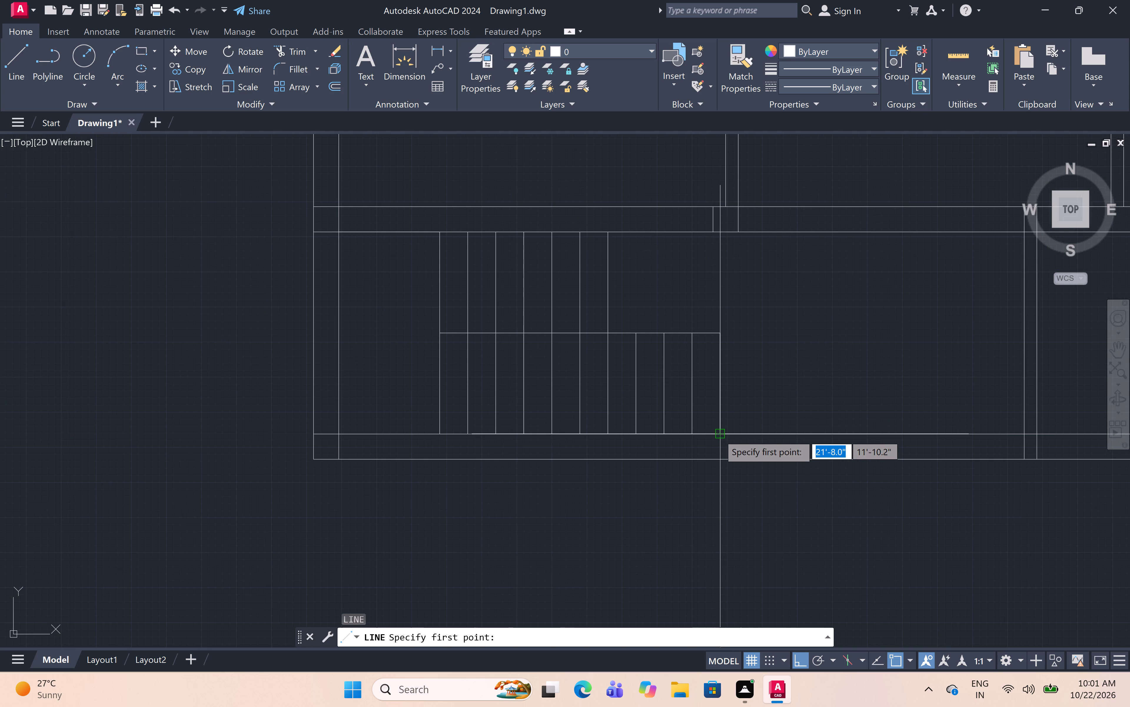
scroll(733, 434, up, 3)
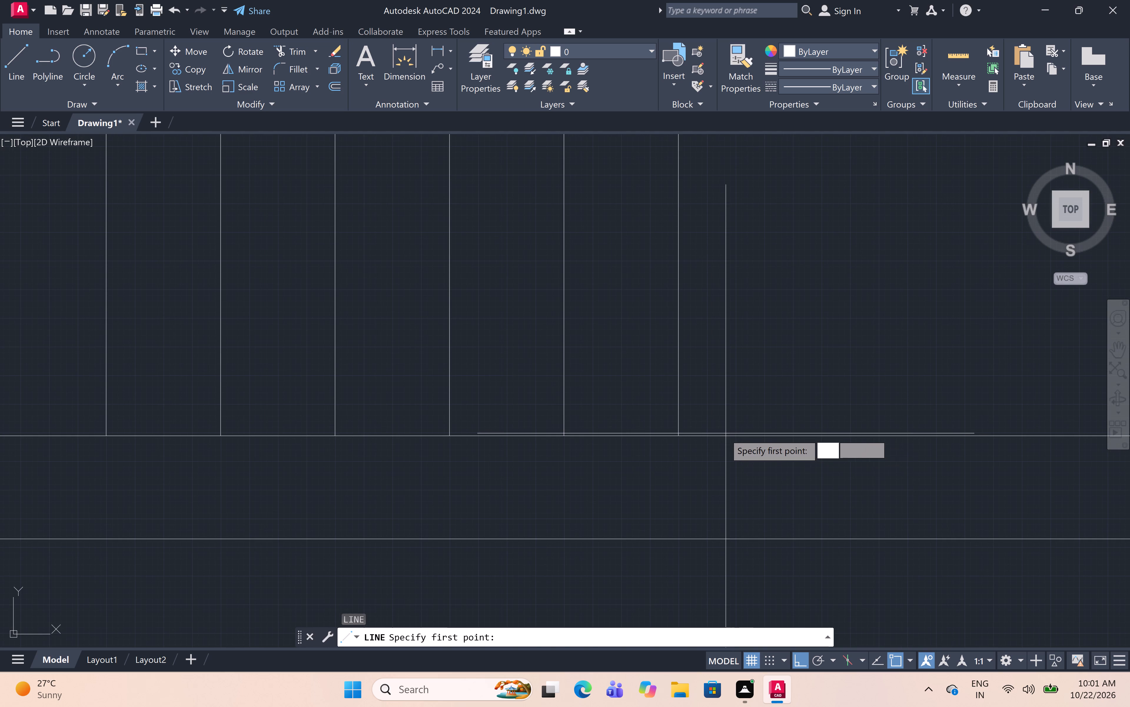
click(723, 438)
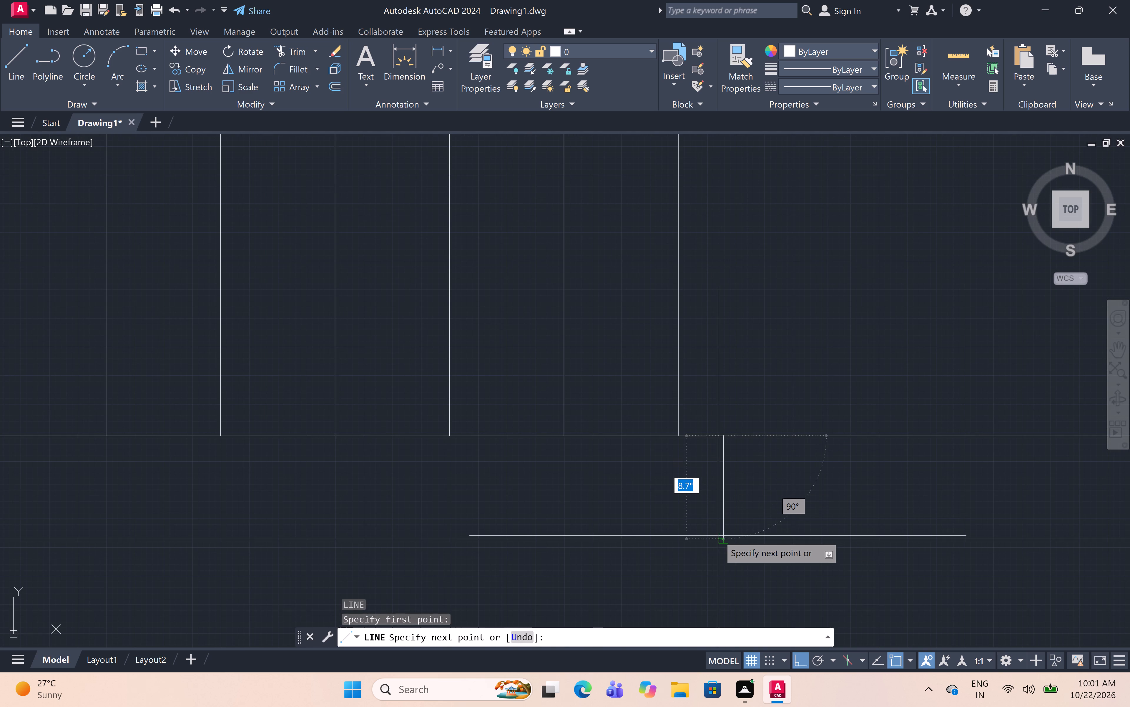
click(719, 538)
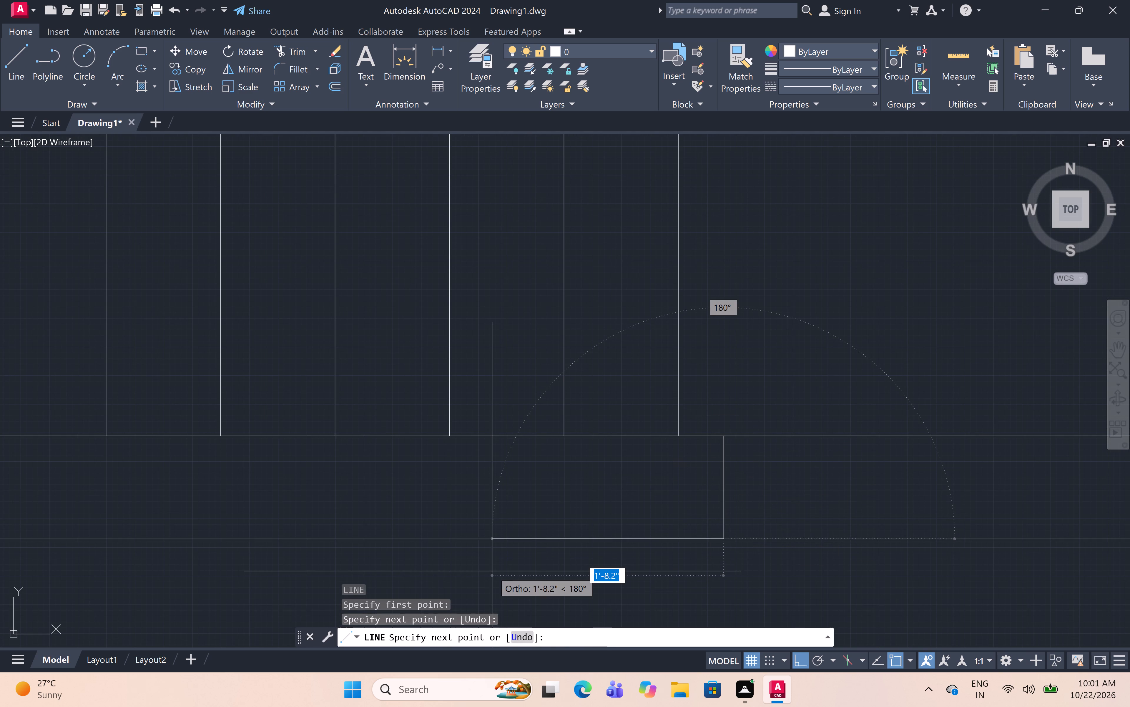
text(9")
key(space)
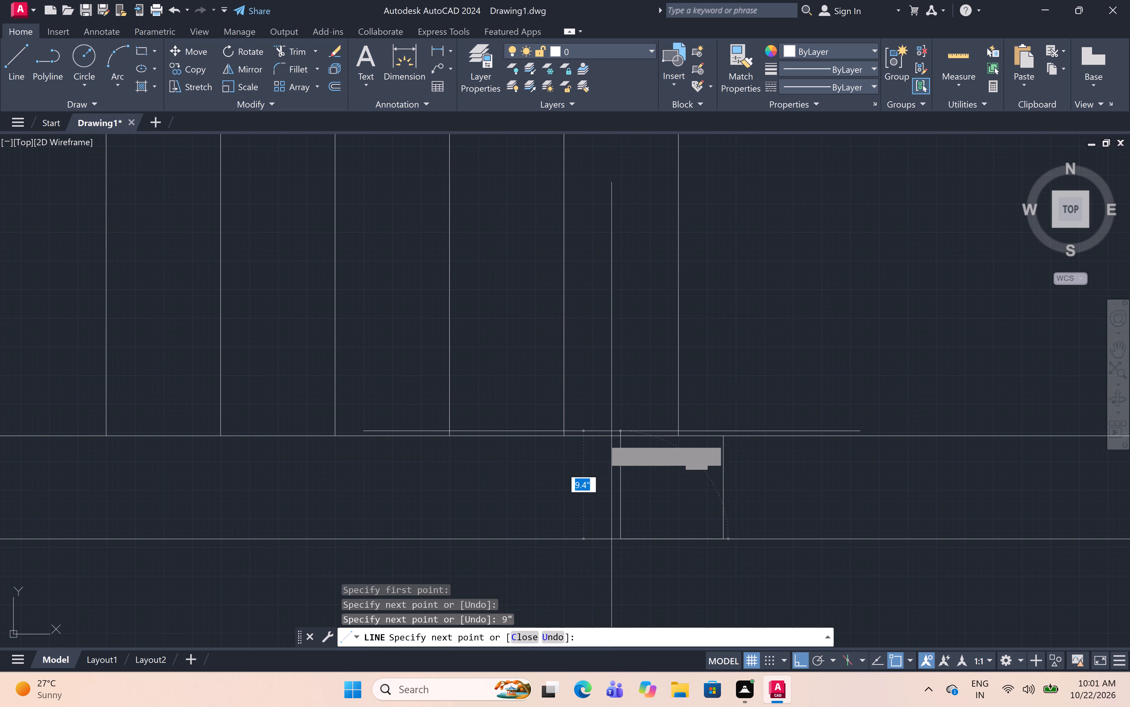
click(623, 432)
click(719, 439)
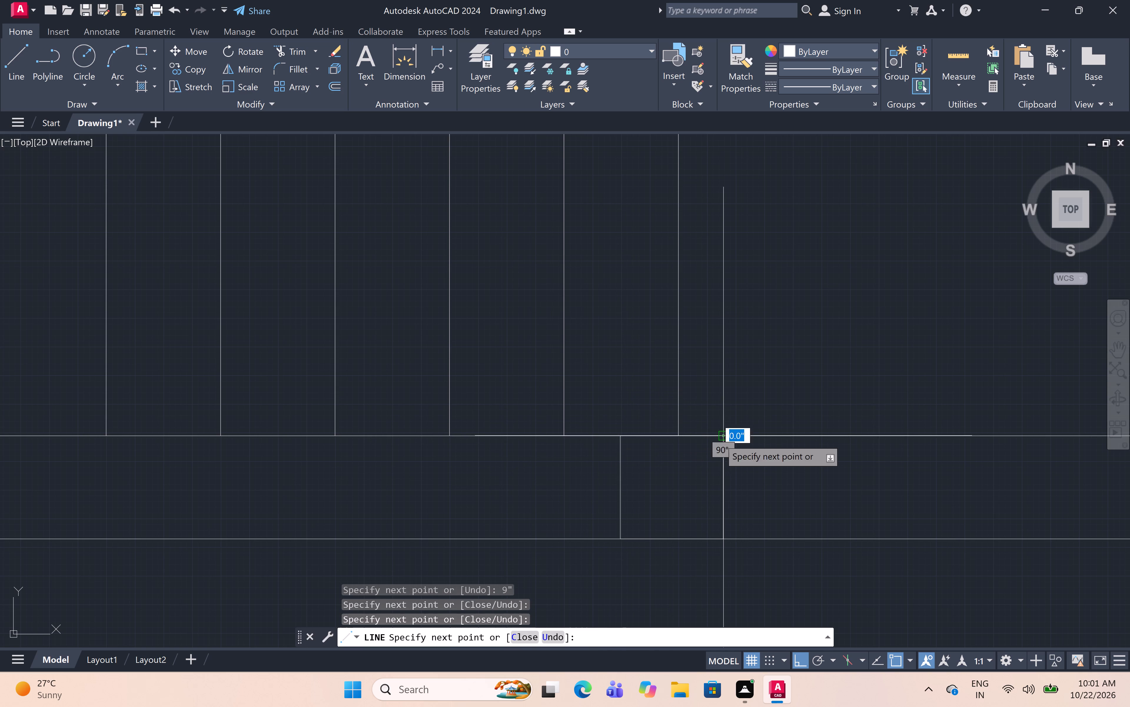
key(Escape)
Trim the overlapping line segments along the top edge of the new bottom-wall block beneath the staircase's end.
scroll(719, 440, up, 3)
text(tr)
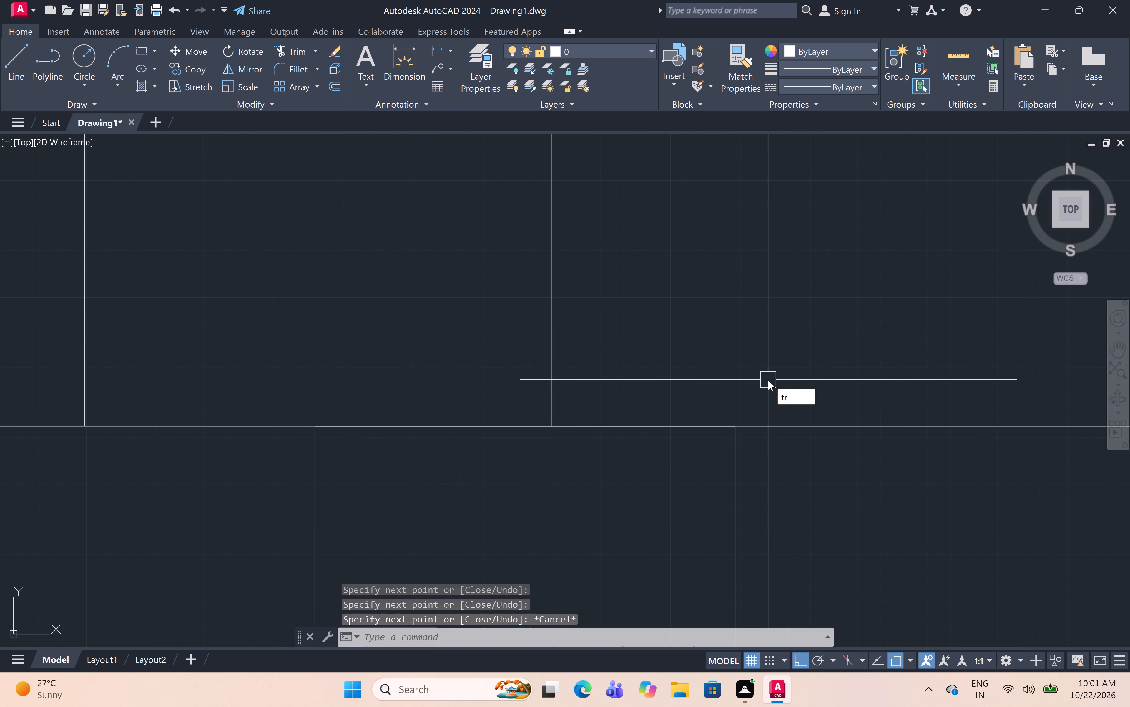
key(space)
click(678, 430)
click(464, 425)
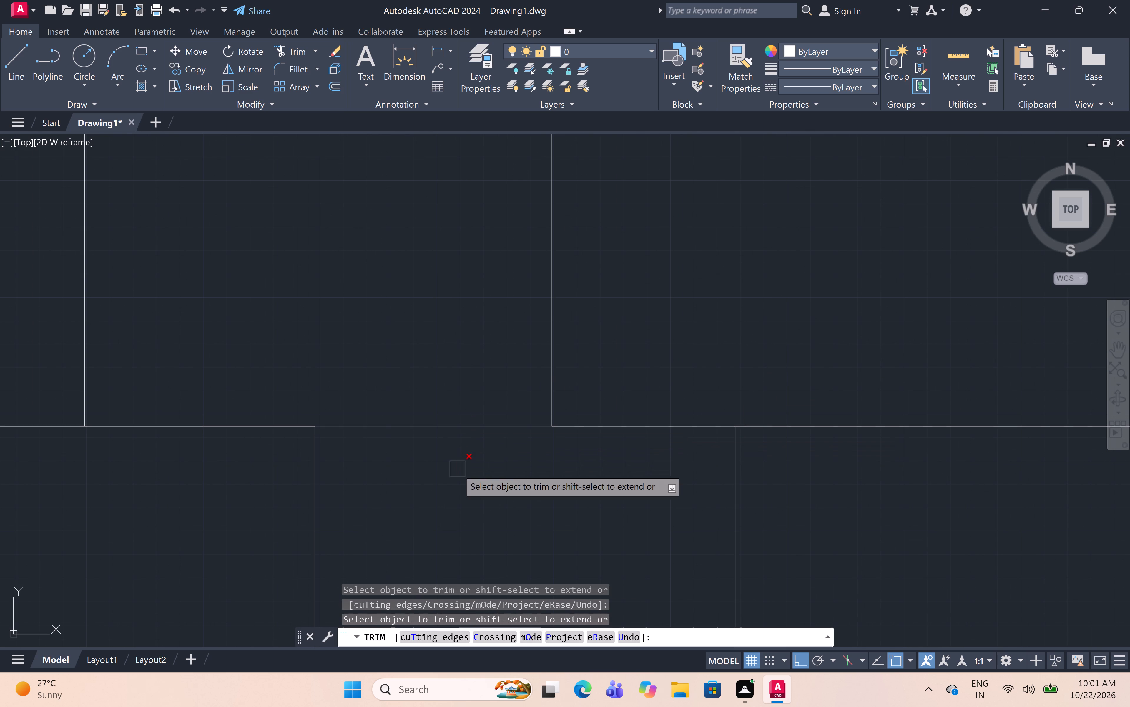
scroll(660, 394, down, 5)
click(646, 465)
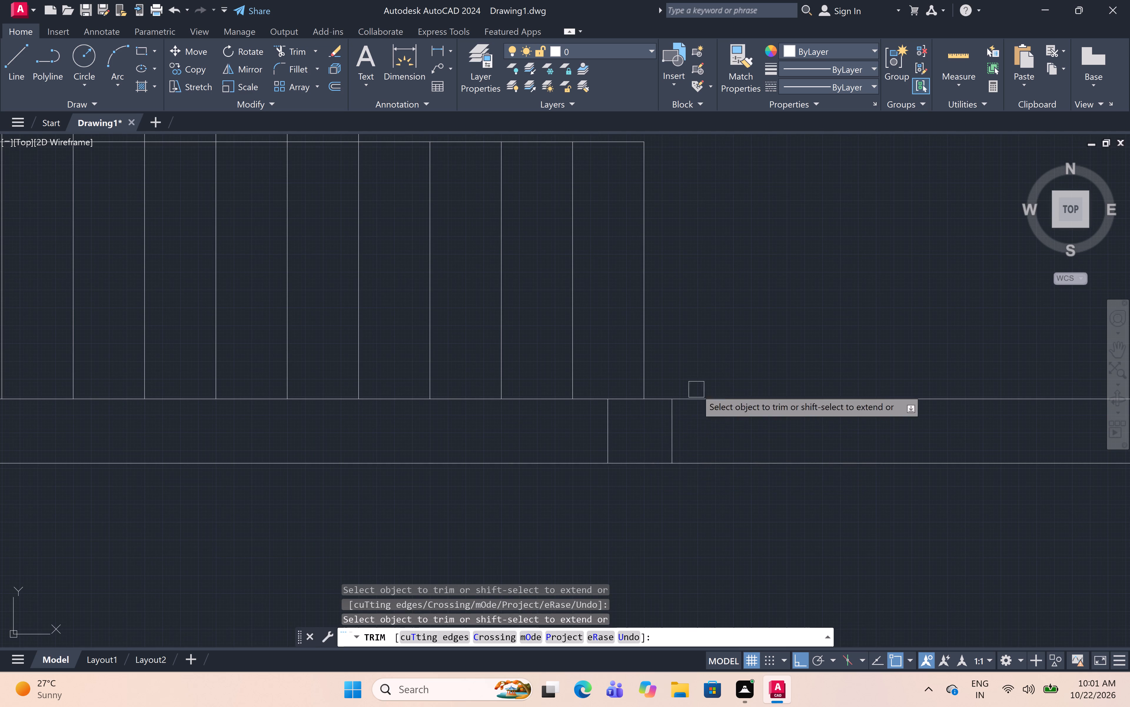
scroll(715, 371, down, 3)
middle_drag(777, 321, 750, 354)
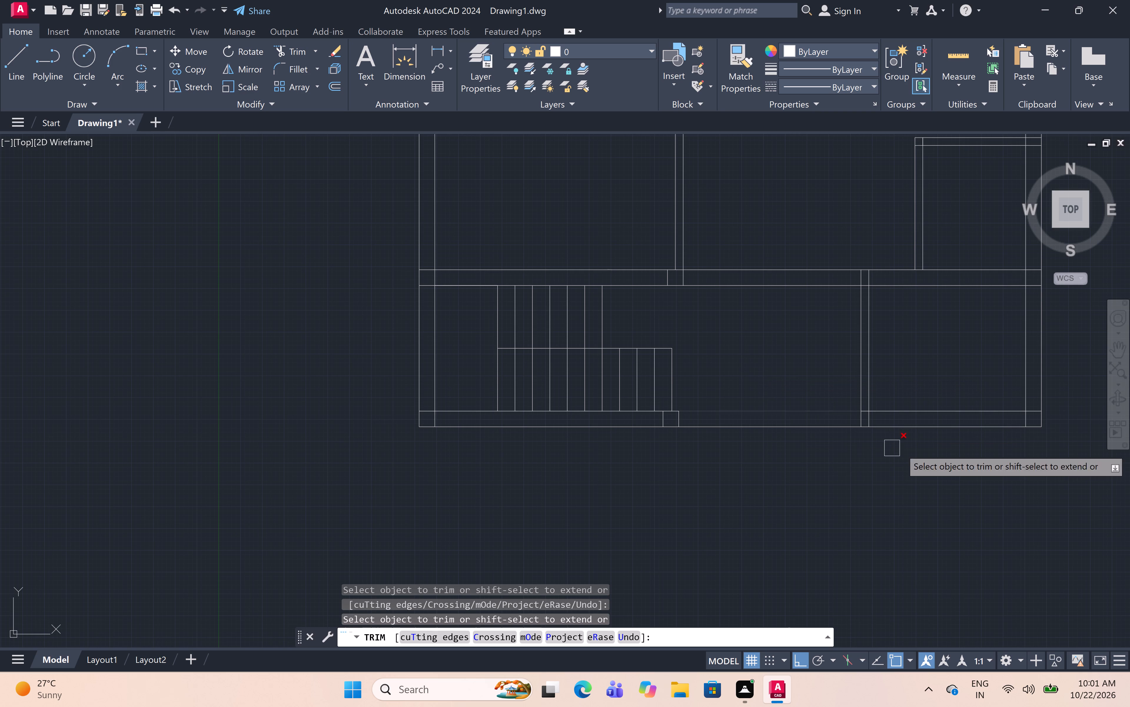
middle_drag(905, 449, 756, 469)
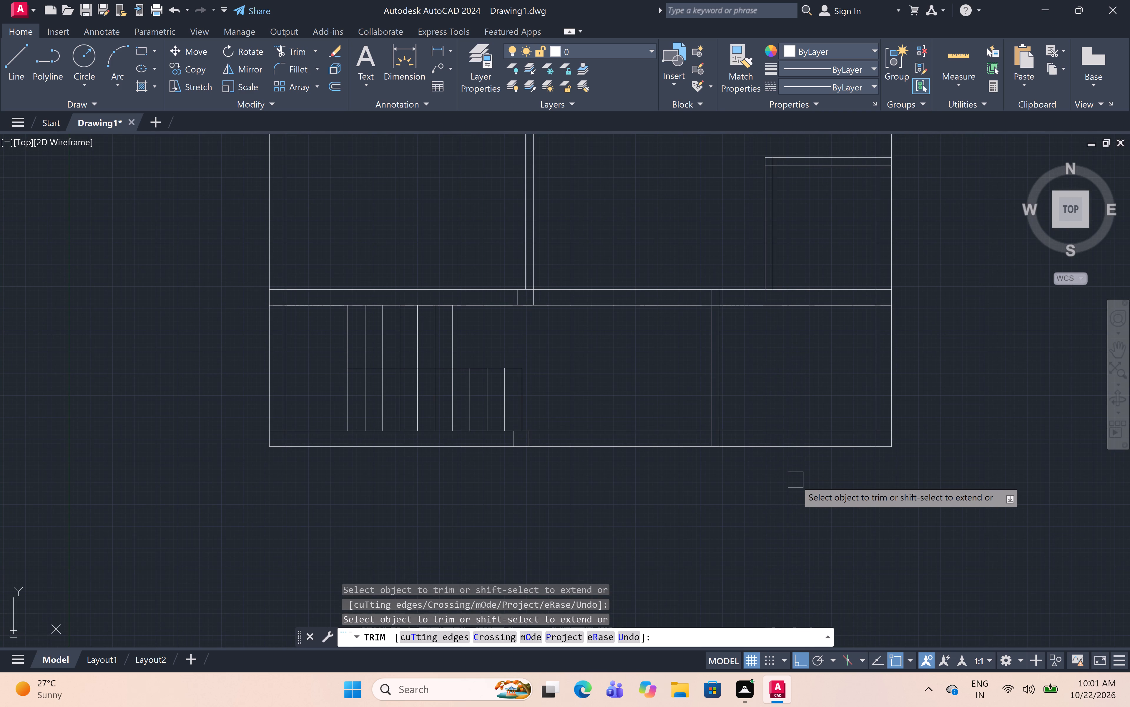
key(Escape)
Draw a 9" square block in the bottom wall at the lower-right room's vertical partition, starting from the partition's left line.
text(l)
key(space)
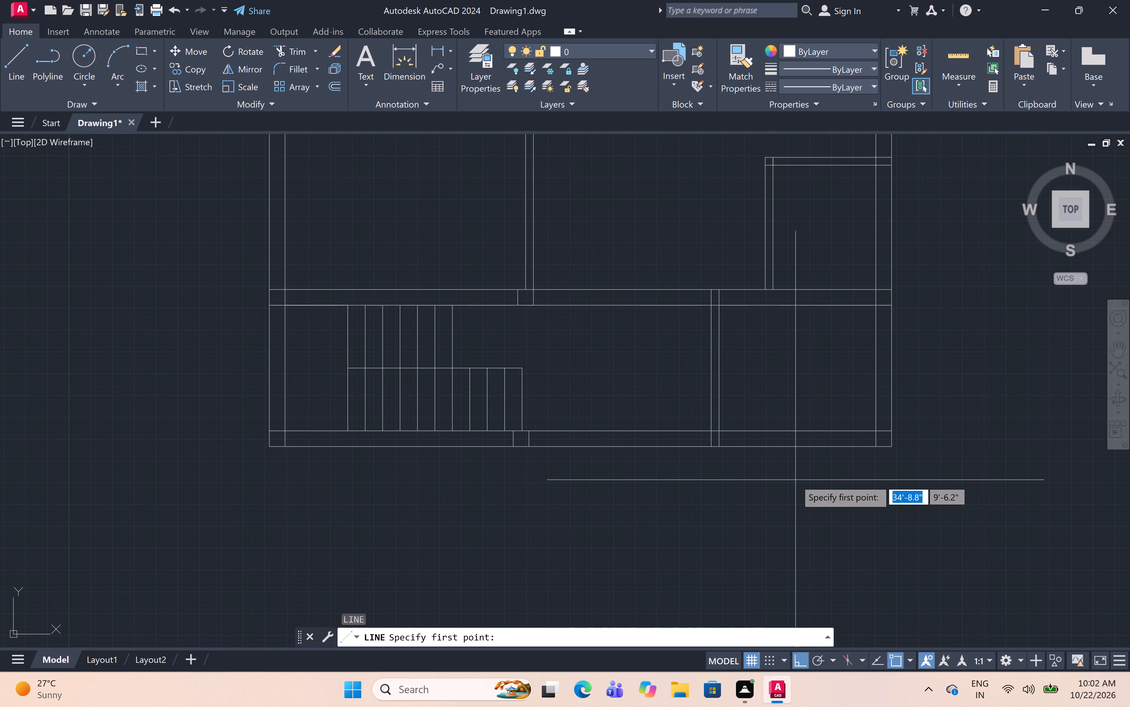
scroll(715, 428, up, 2)
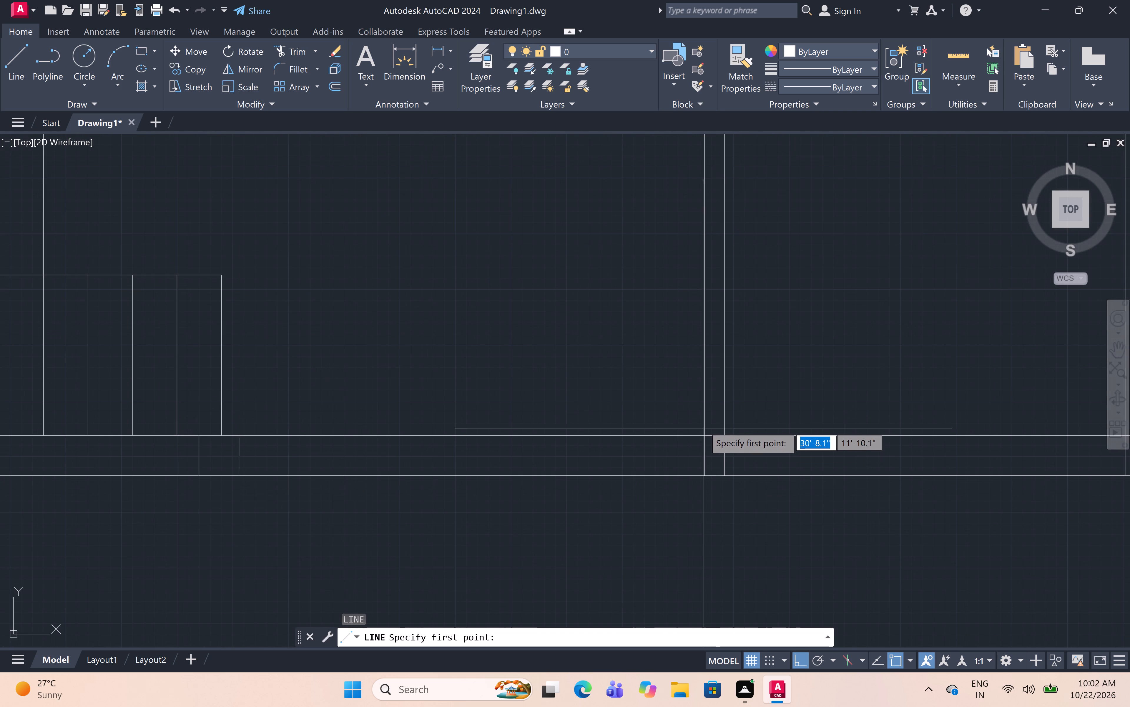
click(702, 435)
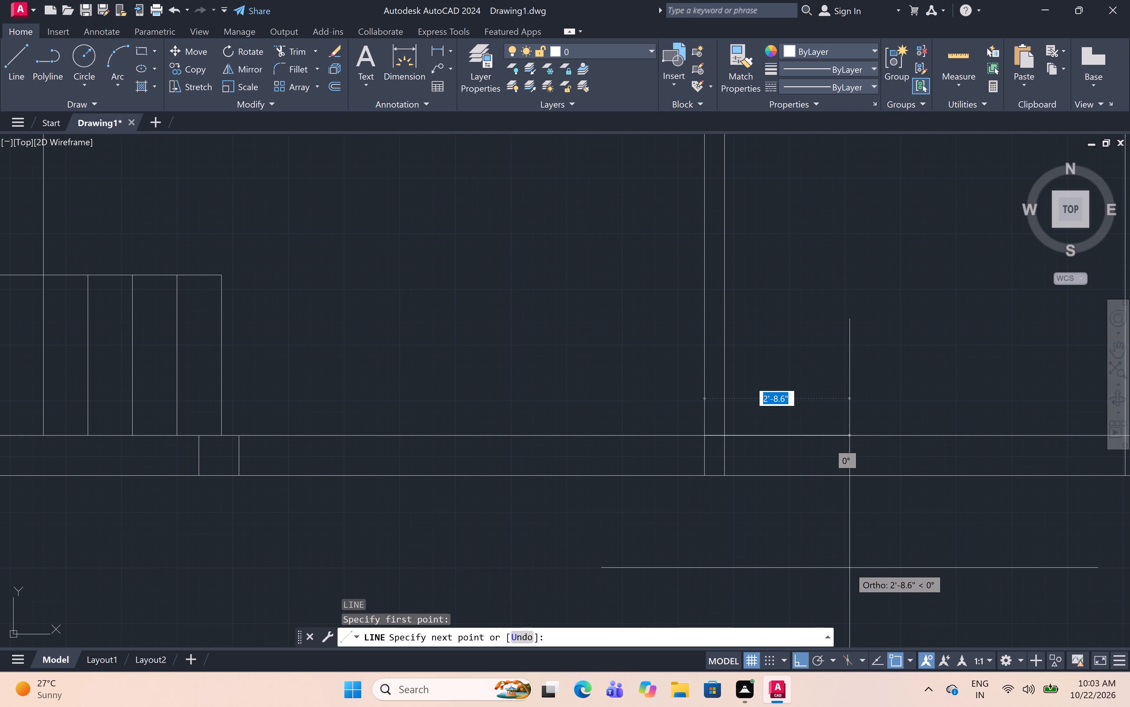
scroll(701, 511, down, 3)
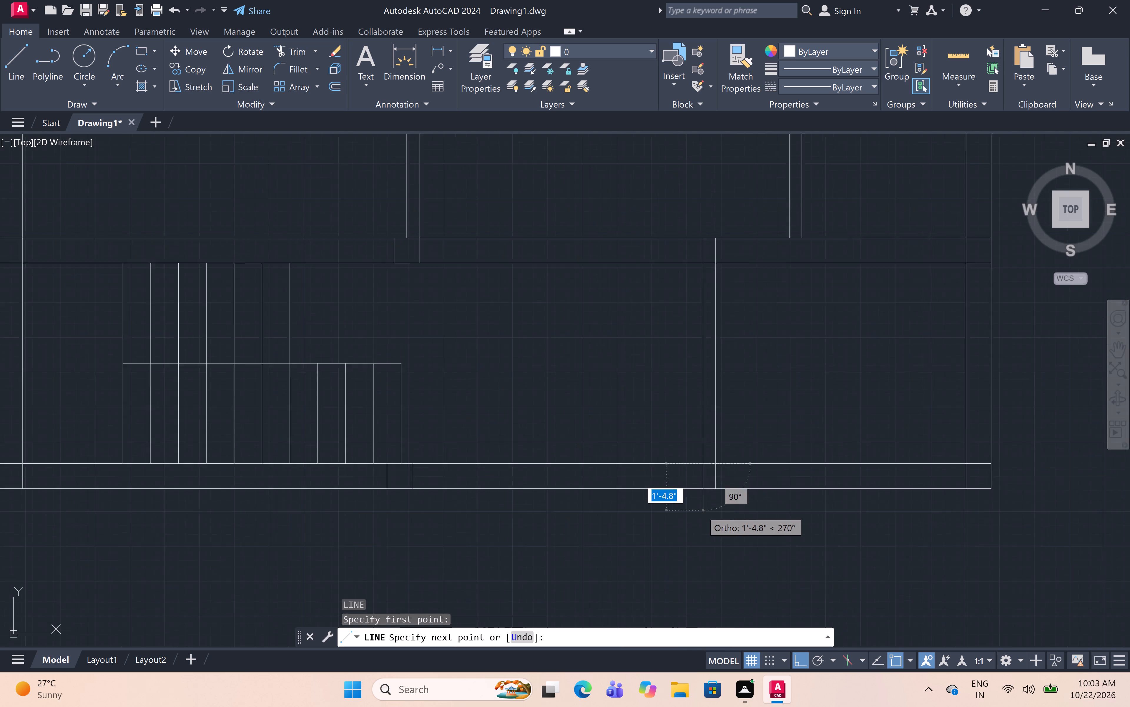
scroll(721, 472, up, 2)
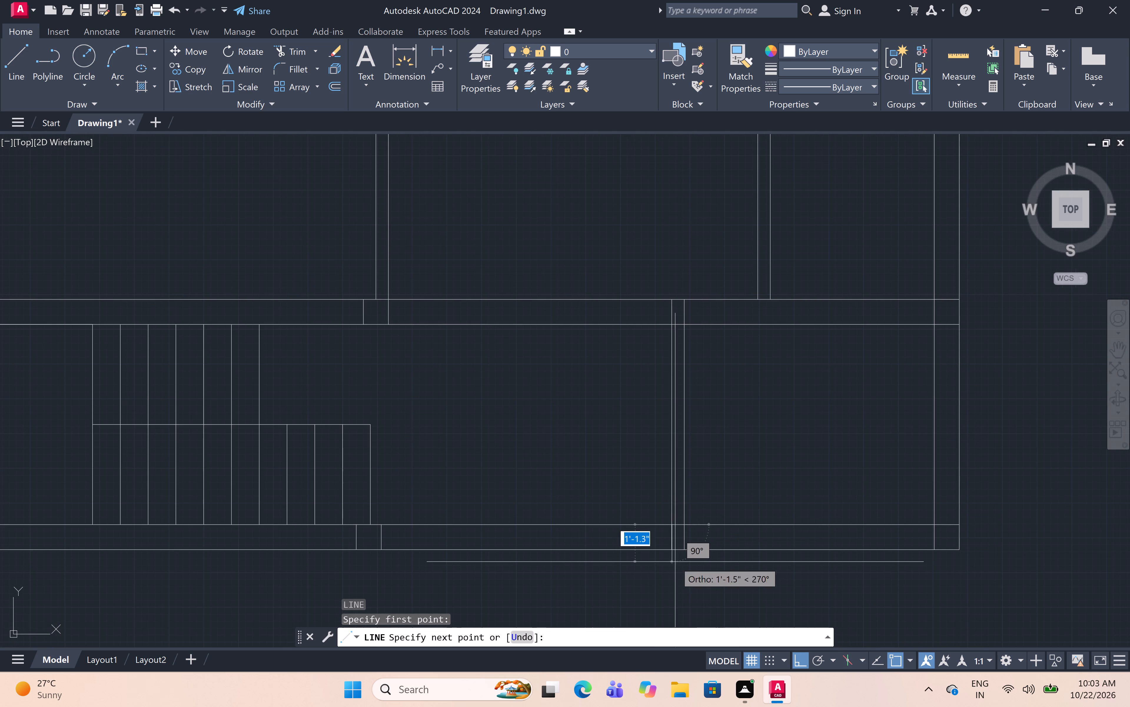
middle_drag(706, 513, 728, 424)
scroll(727, 439, up, 3)
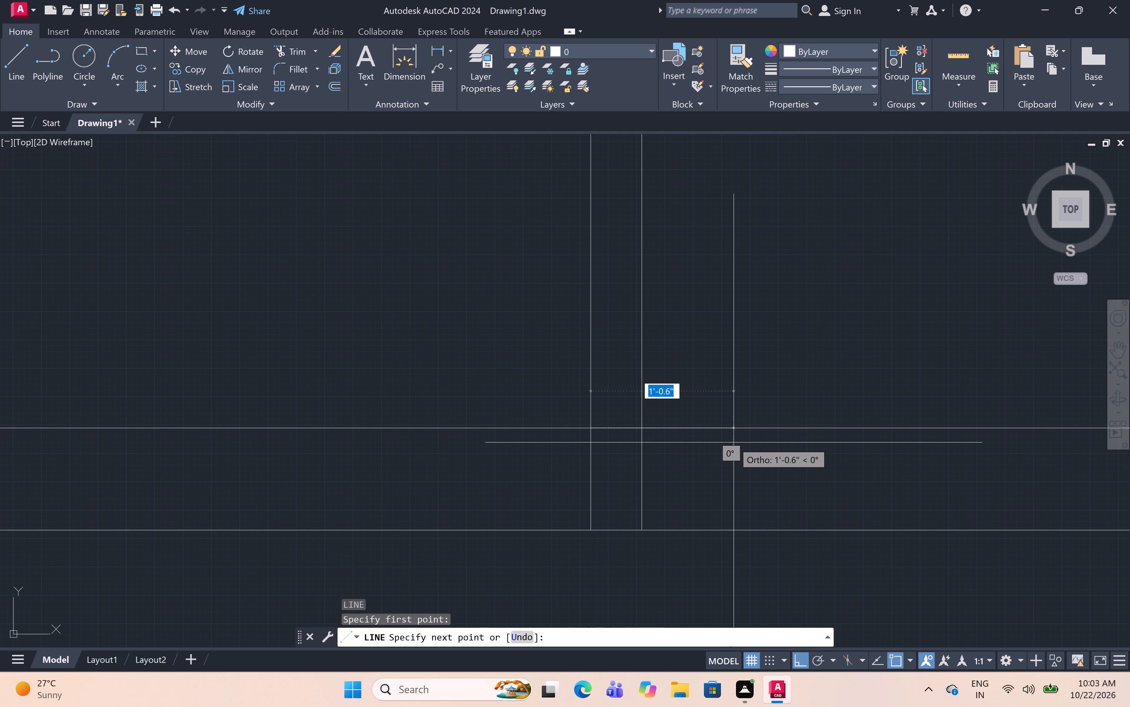
text(9")
key(space)
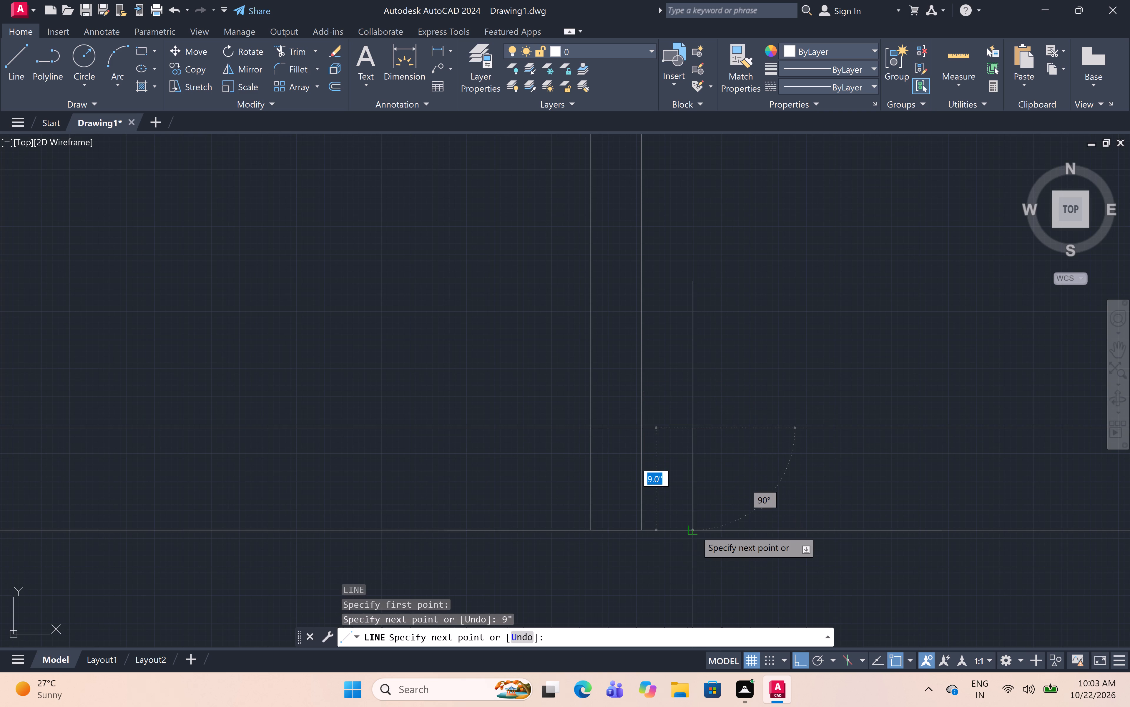
click(695, 530)
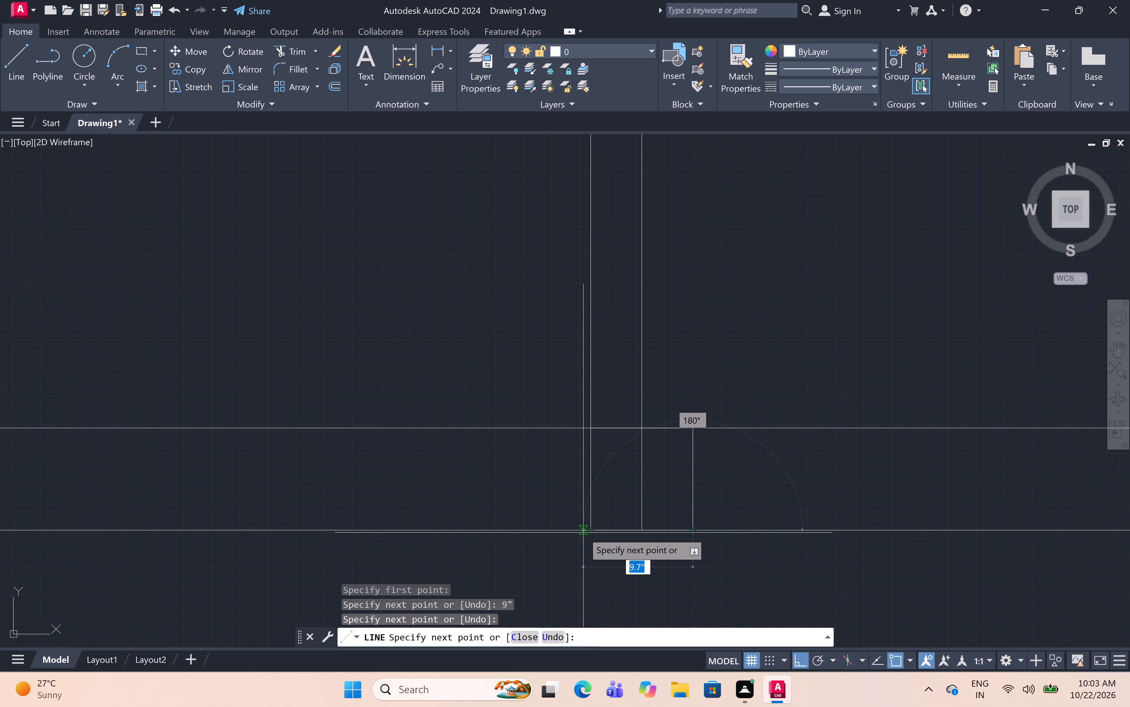
click(589, 533)
key(Escape)
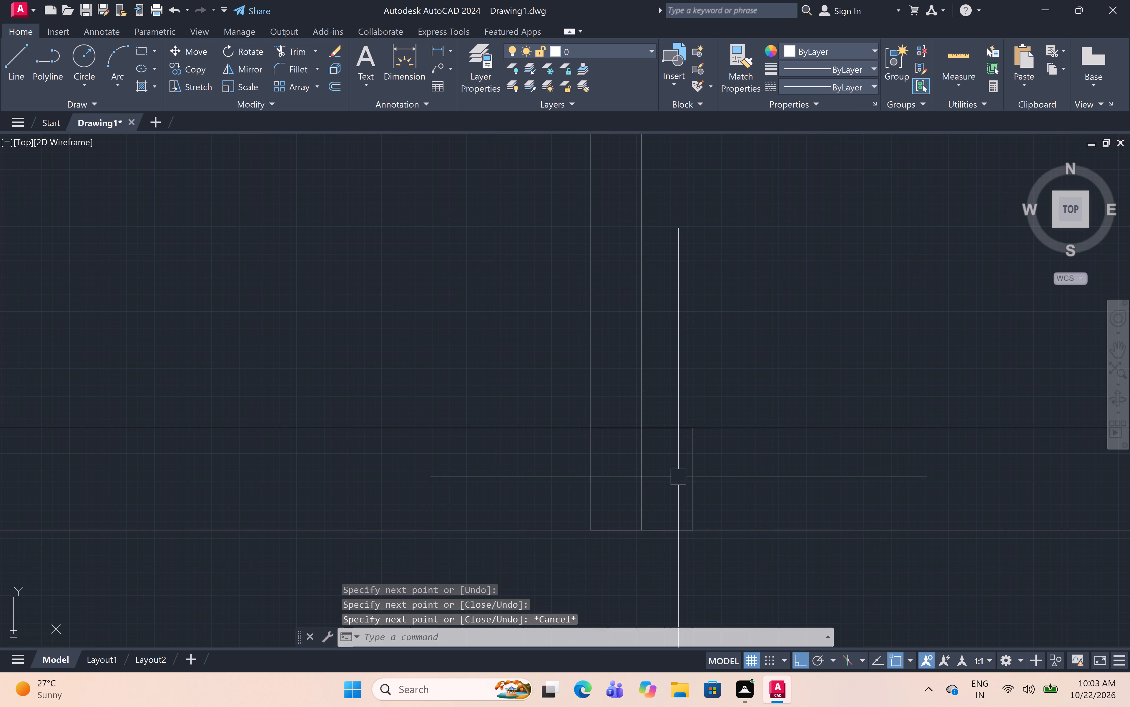
Trim the vertical partition's right line inside the new bottom-wall block.
key(t)
text(r)
key(space)
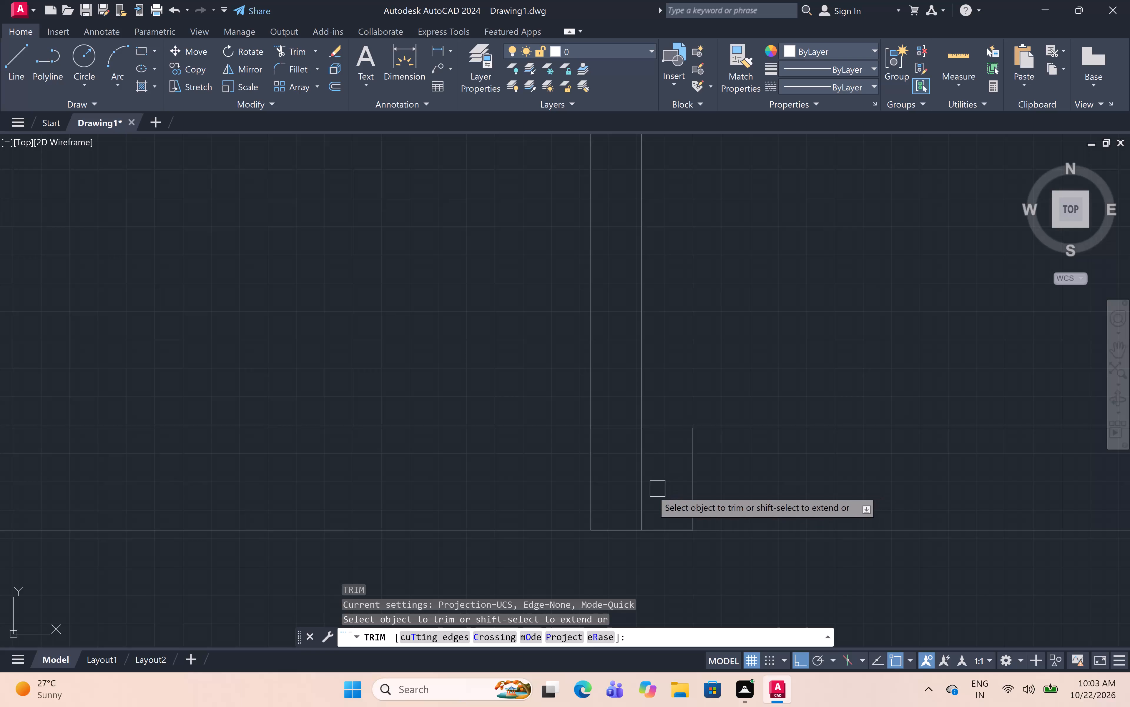
click(645, 497)
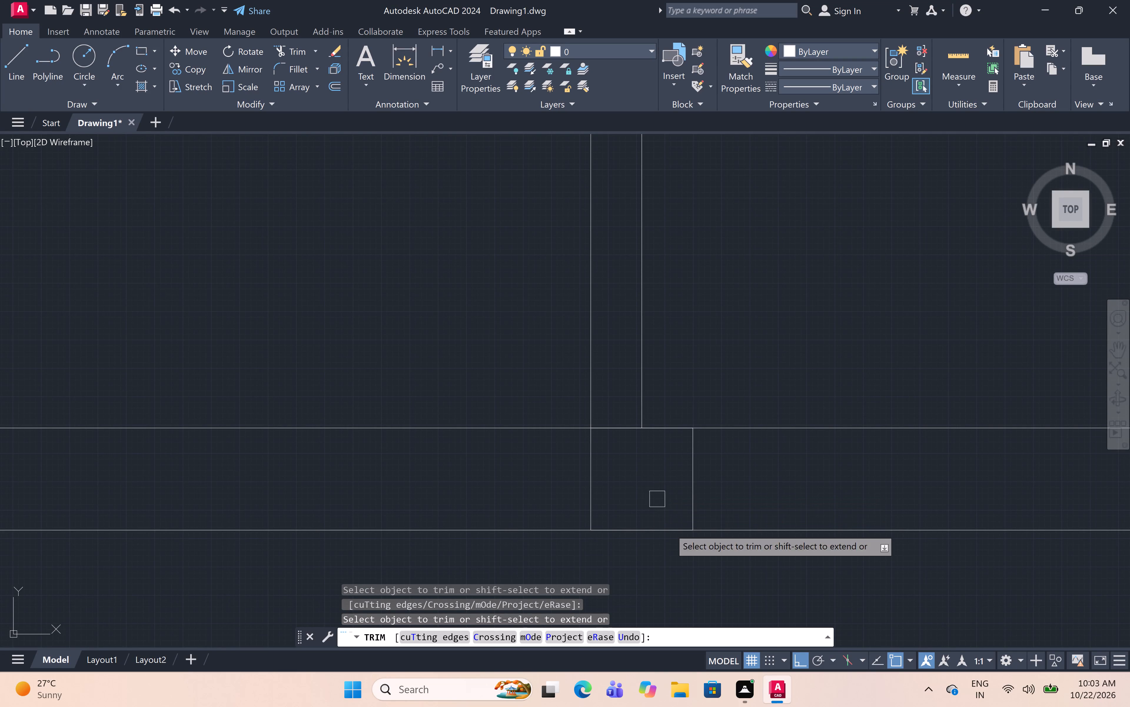
scroll(684, 499, down, 3)
middle_drag(718, 413, 731, 495)
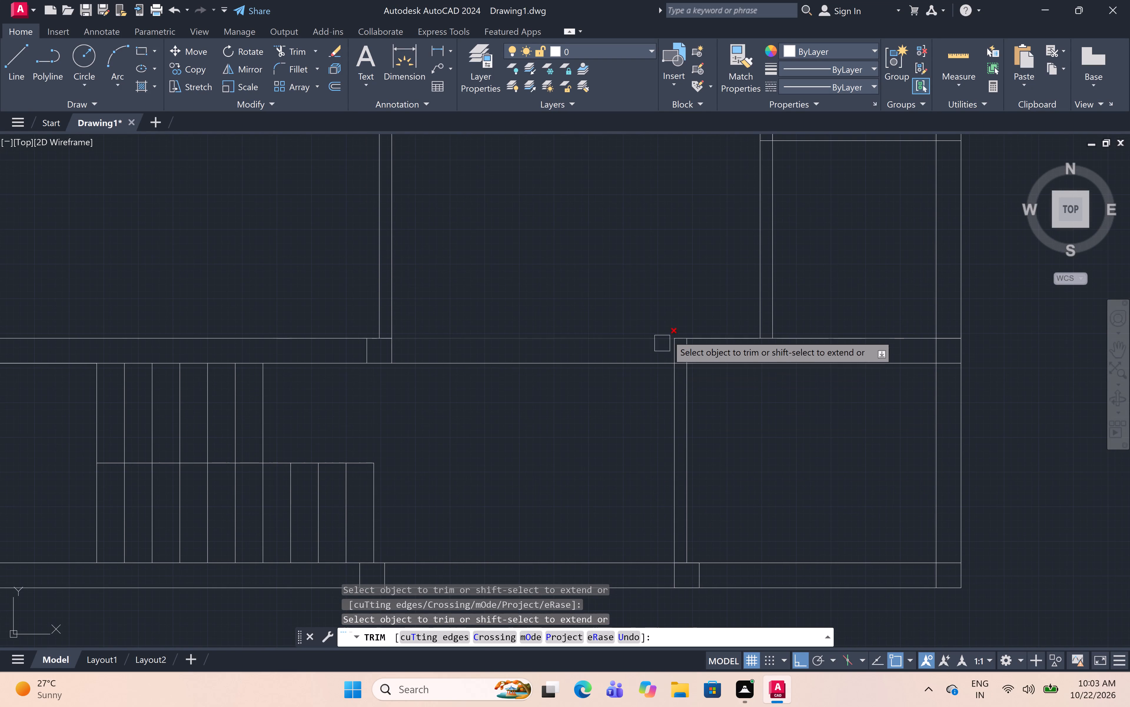
scroll(675, 326, up, 3)
key(Escape)
Draw a 9" square block in the horizontal wall at the same partition's upper end, starting from the partition's left line.
key(l)
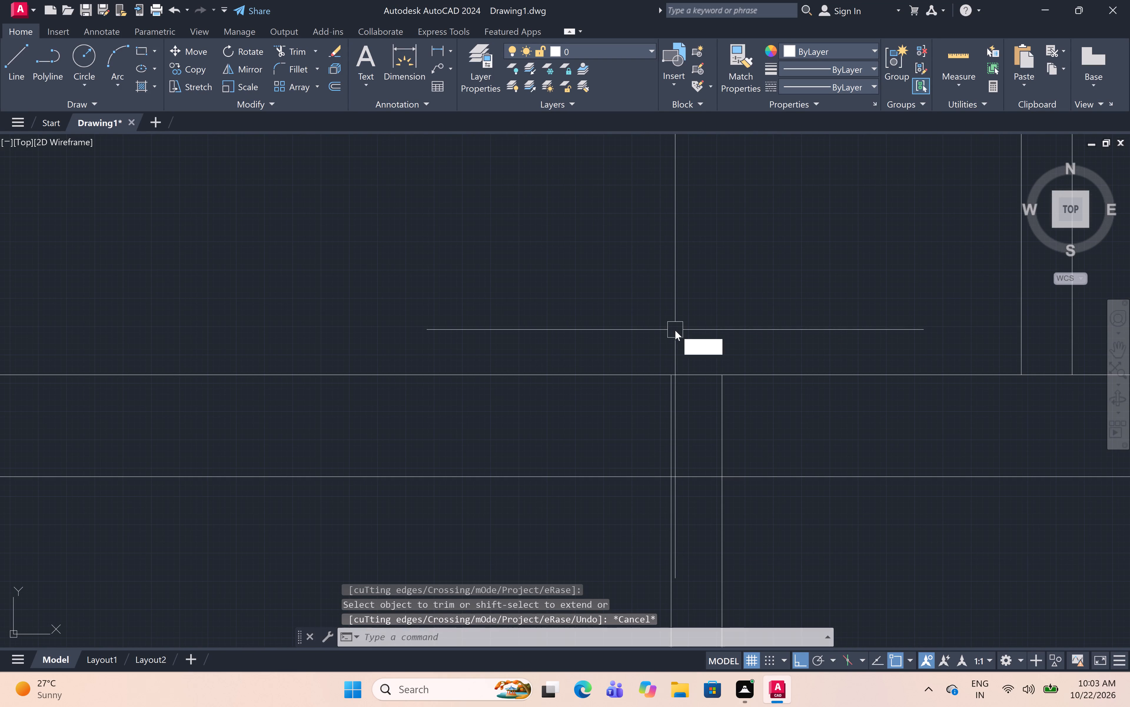
key(space)
click(669, 377)
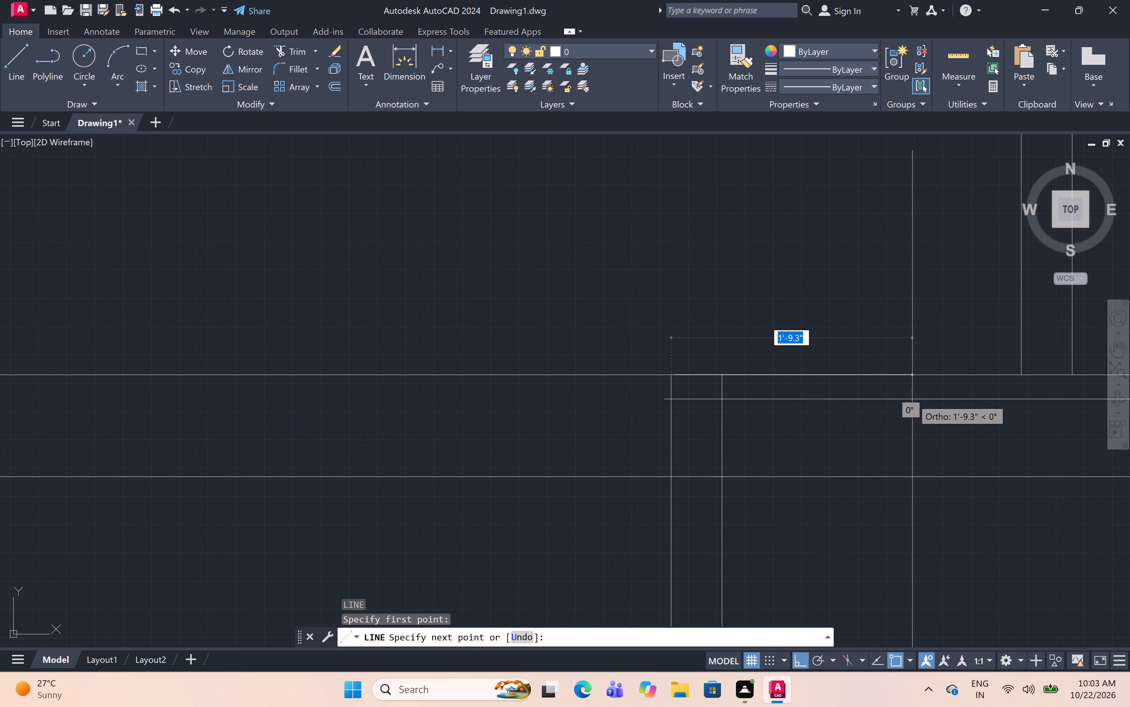
text(9")
key(space)
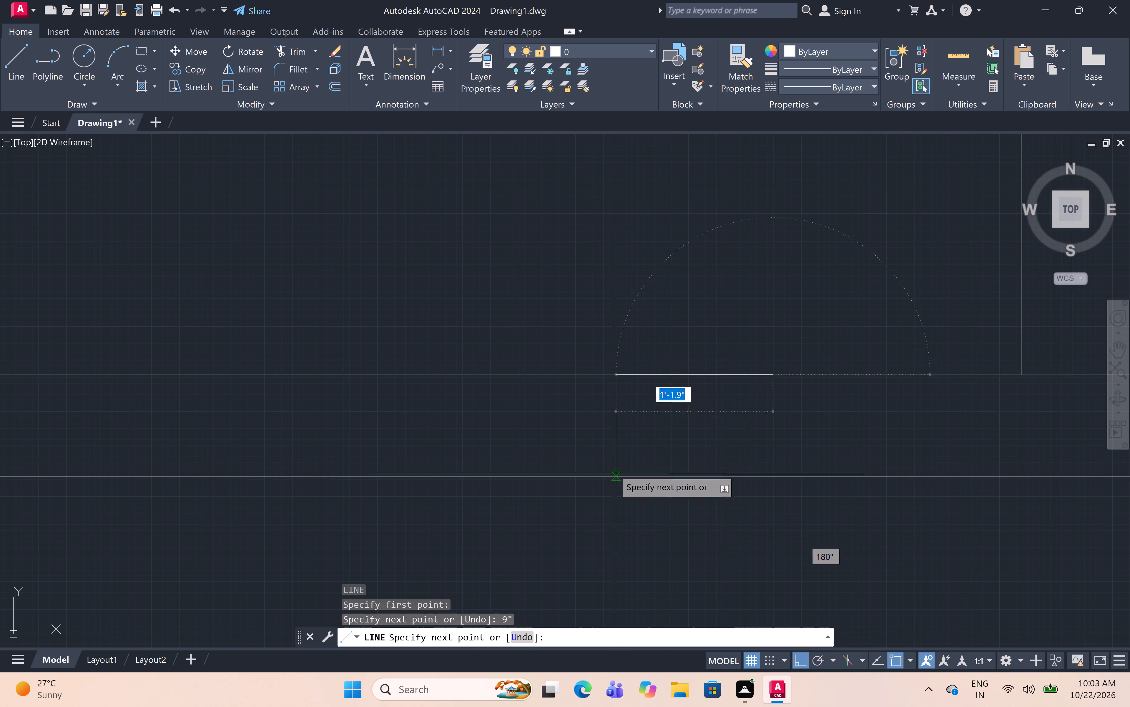
click(771, 479)
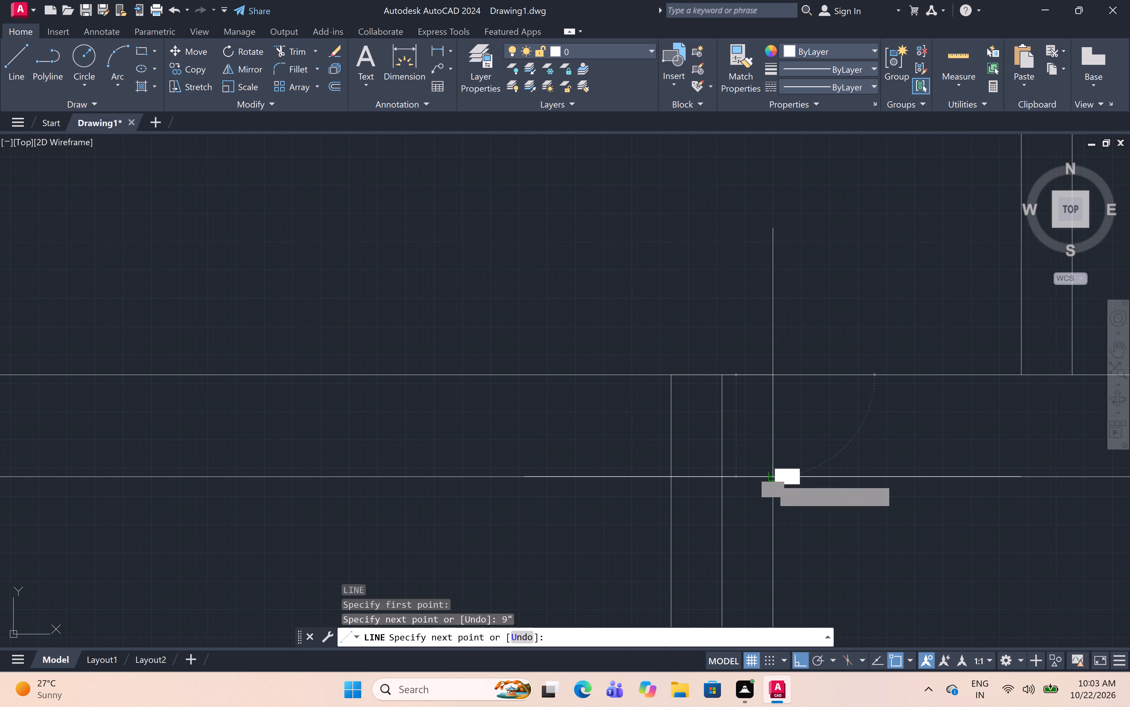
click(671, 476)
key(Escape)
Trim the partition's right line inside the upper block and the overlapping wall-line segments along the block's bottom and top edges.
key(t)
key(r)
key(space)
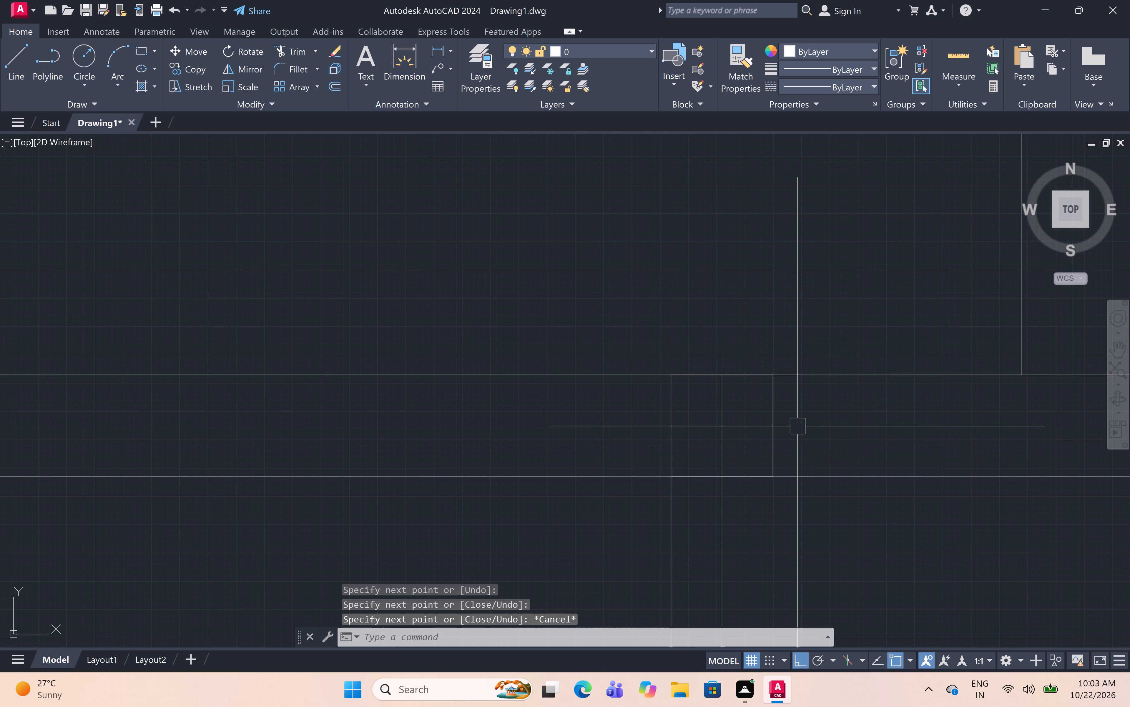
click(727, 447)
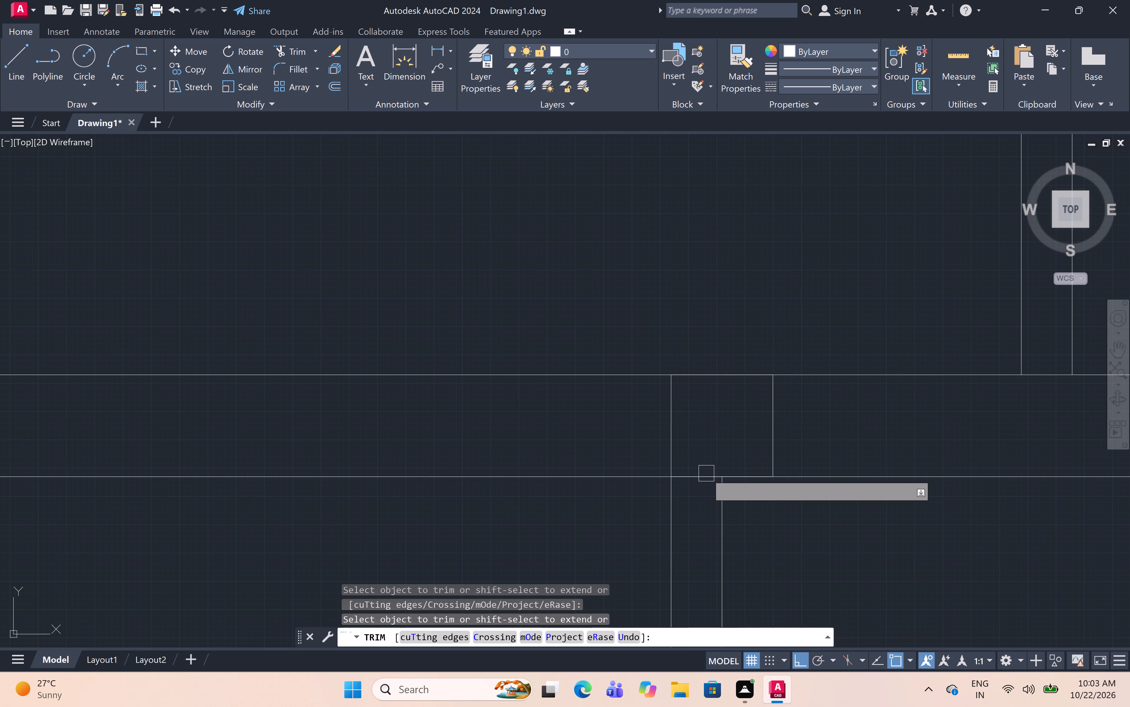
click(706, 473)
click(734, 475)
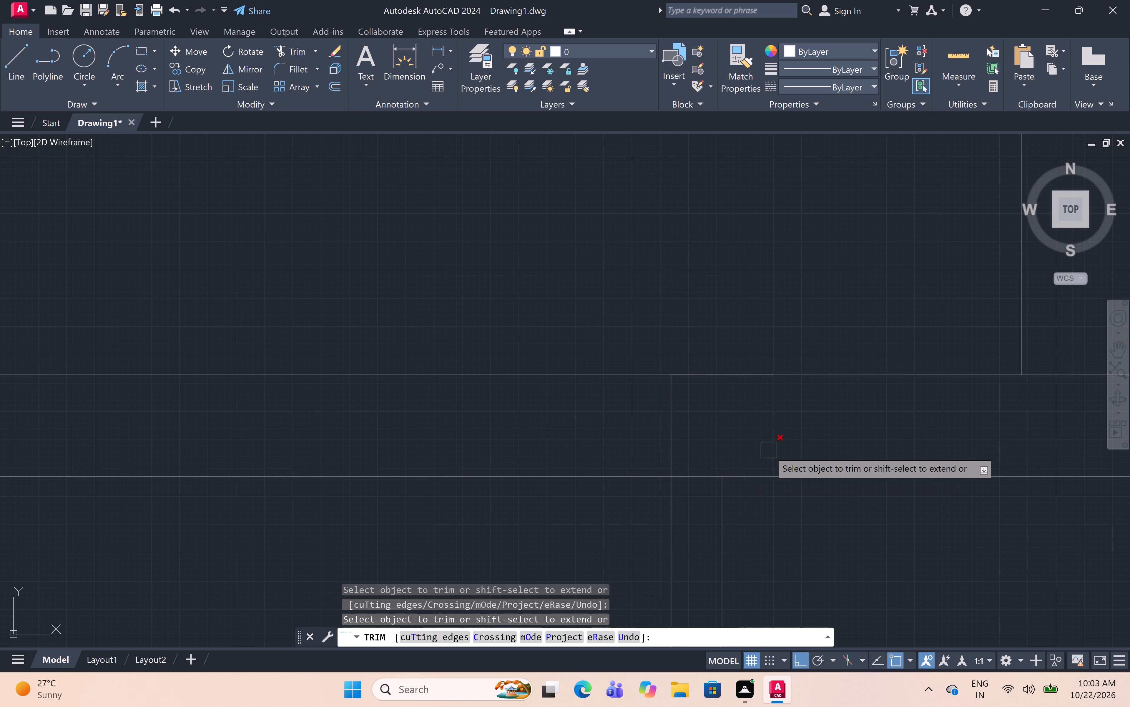
click(738, 379)
scroll(737, 406, down, 4)
middle_drag(761, 459, 729, 447)
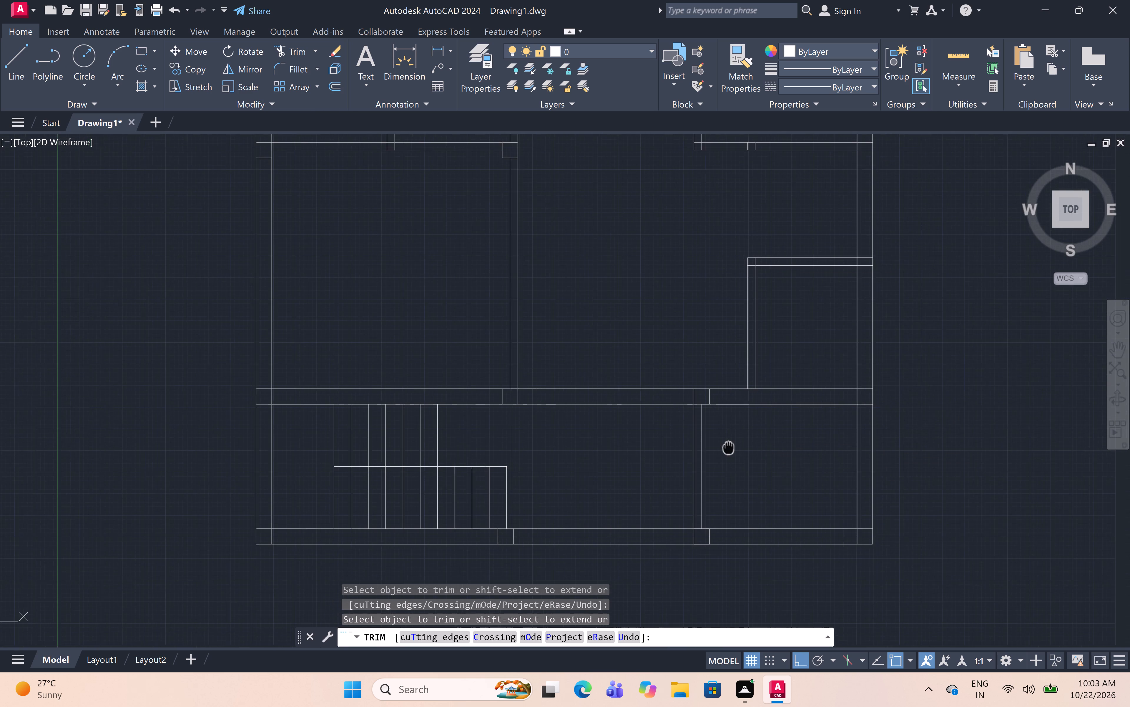
middle_drag(729, 447, 722, 469)
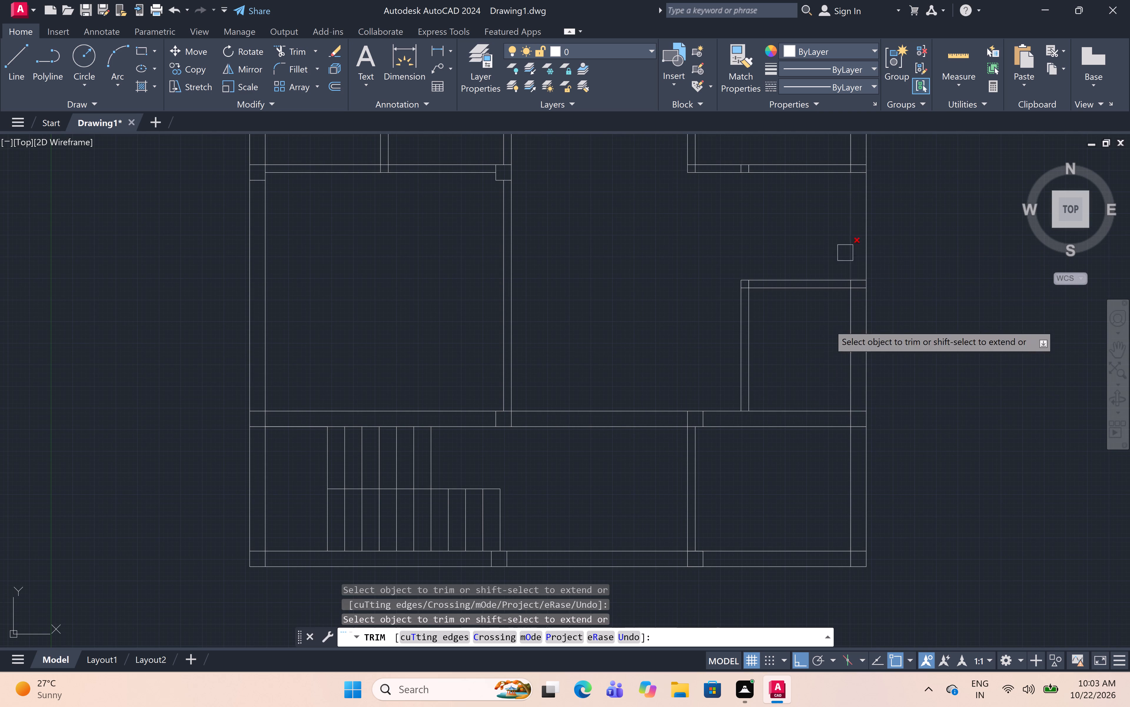
middle_drag(827, 343, 758, 465)
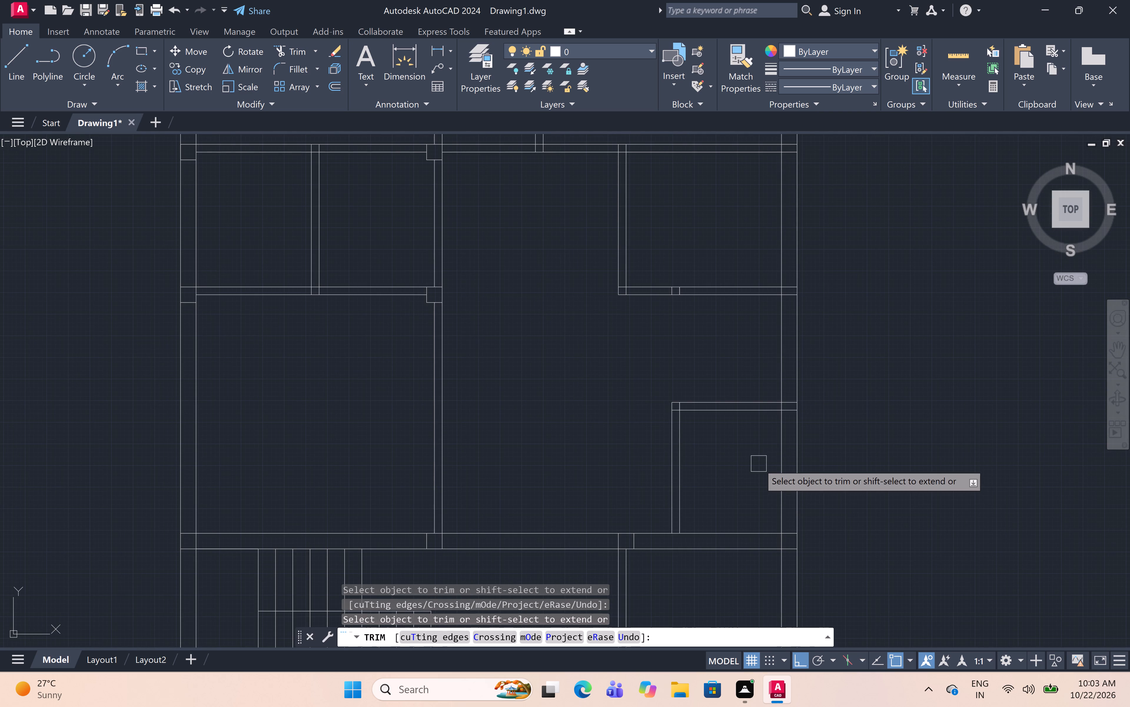
scroll(787, 407, up, 5)
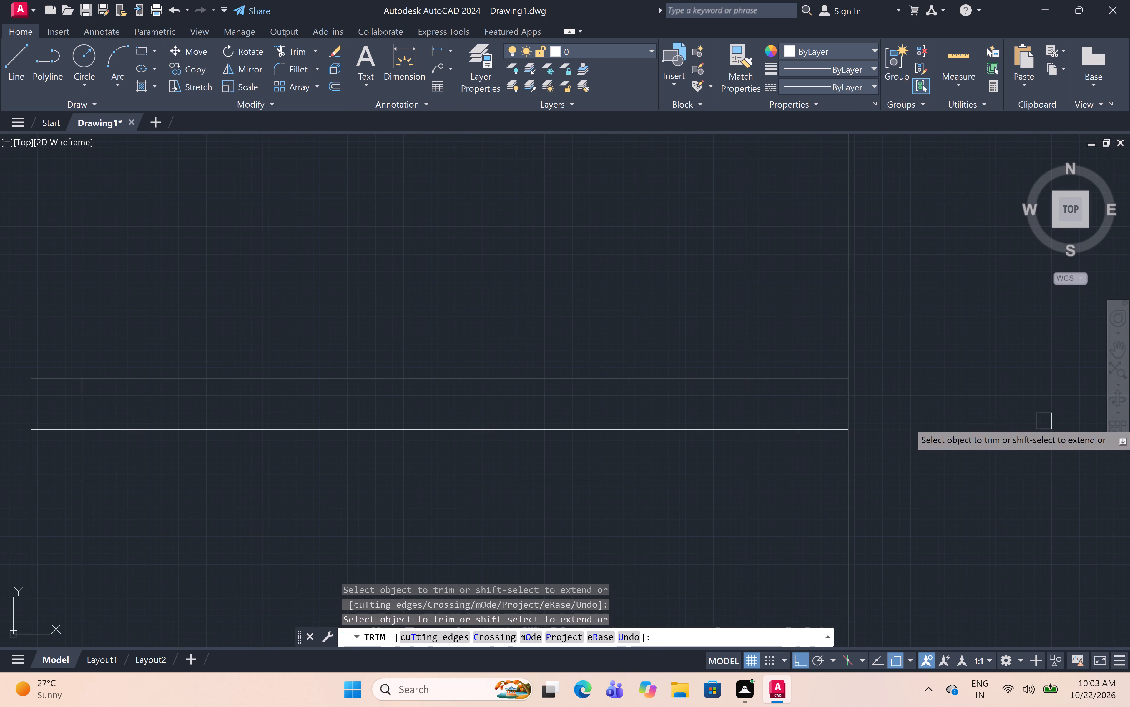
key(Escape)
Draw a 9" square block in the right outer wall, extending down from the top line of the small room's upper partition.
text(l)
key(space)
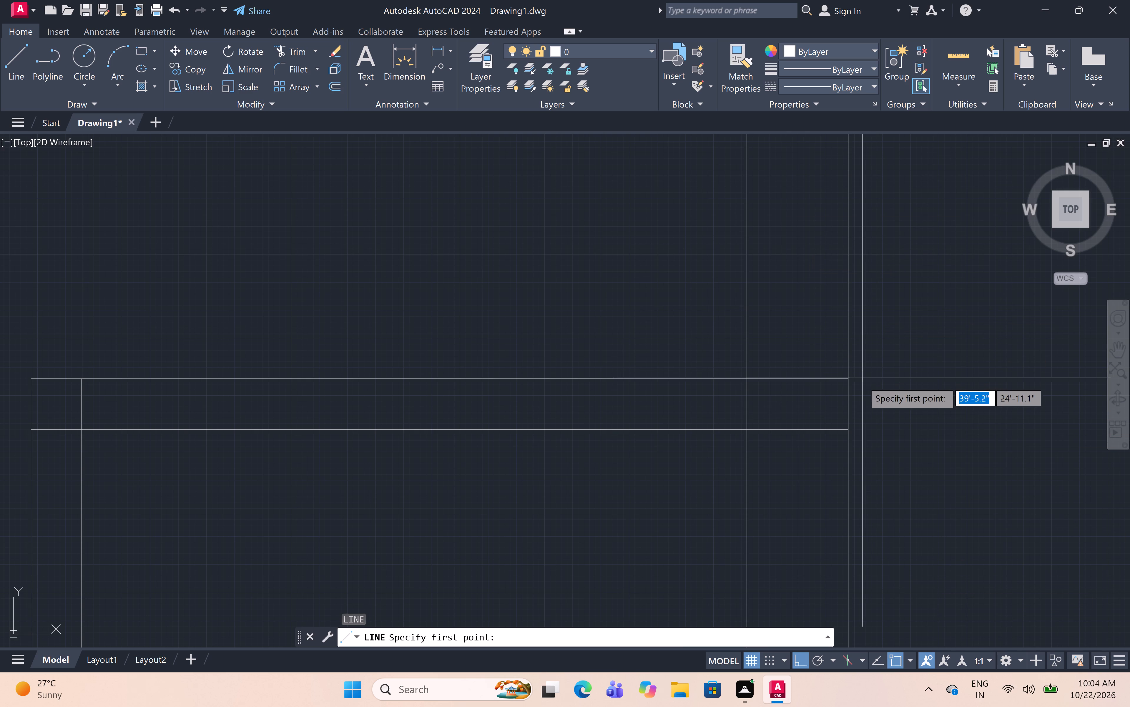
click(847, 380)
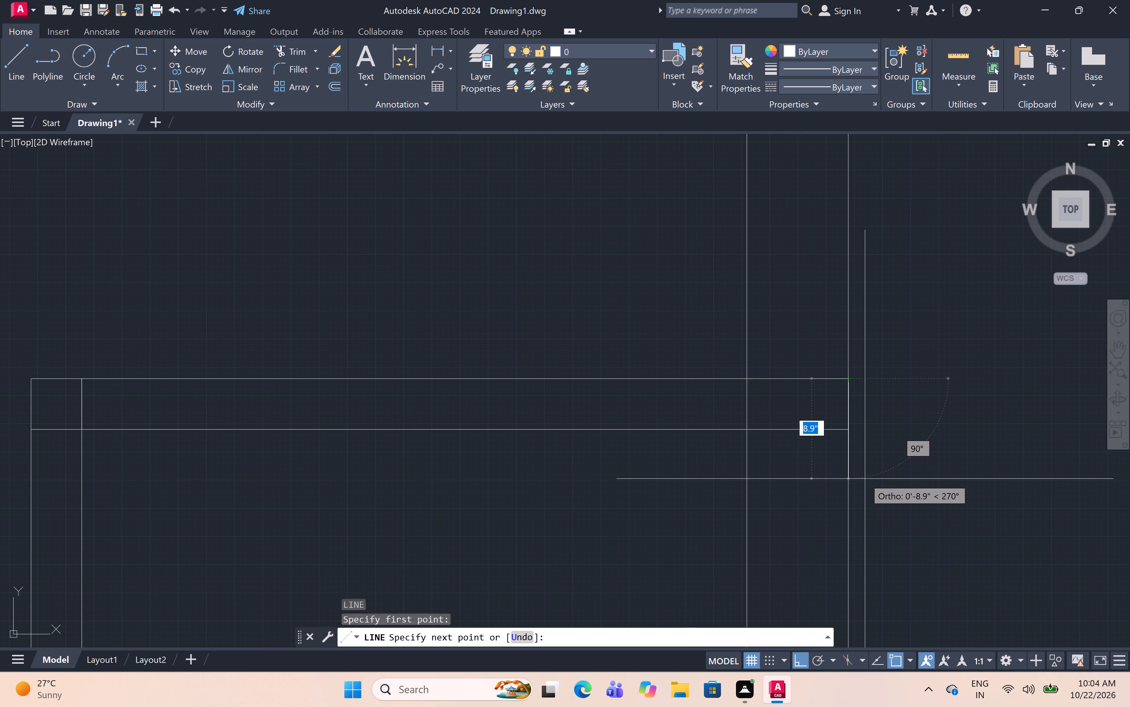
key(9)
key(shift+quotedbl)
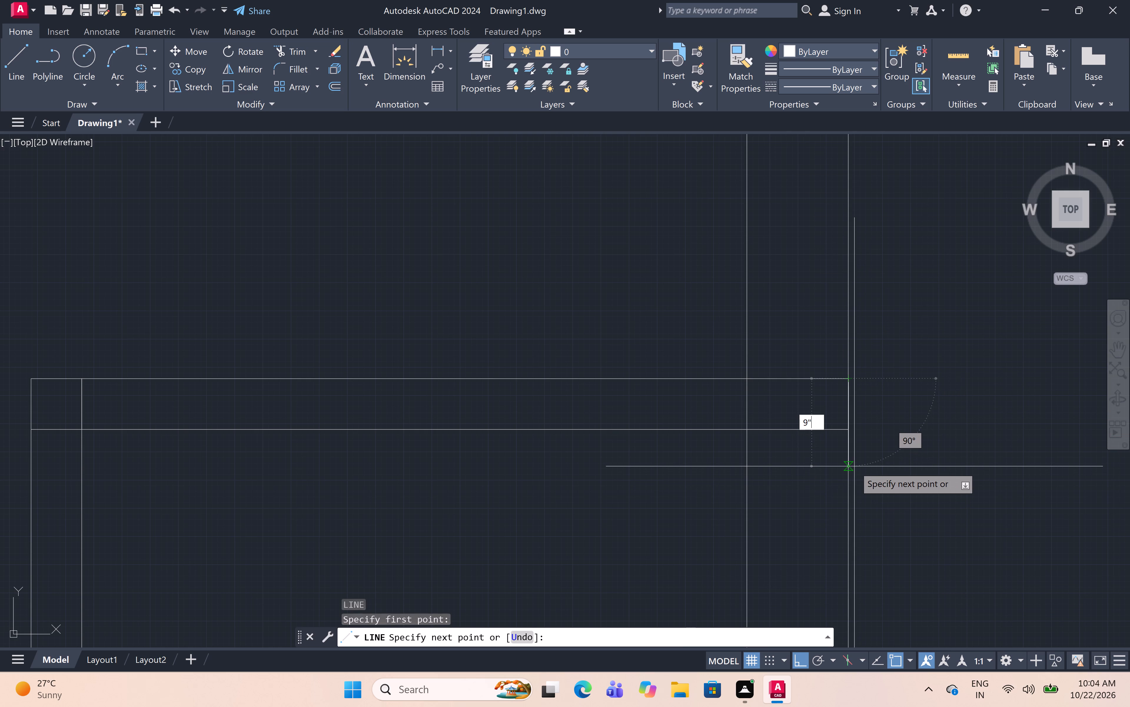
key(space)
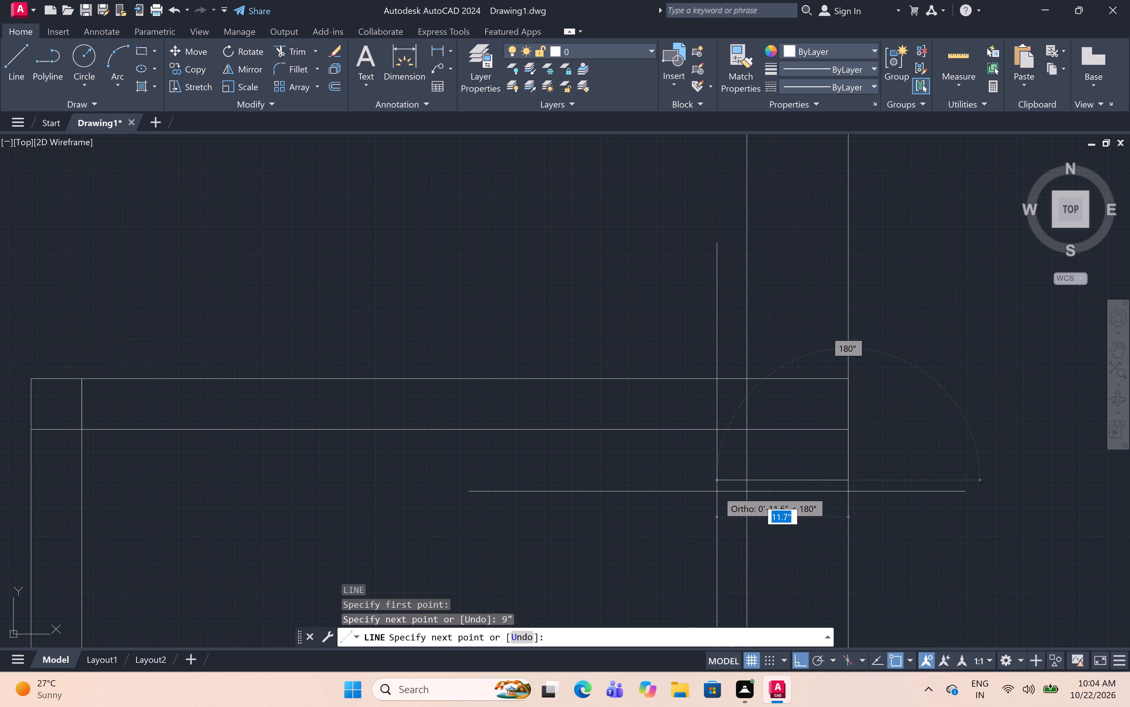
click(745, 482)
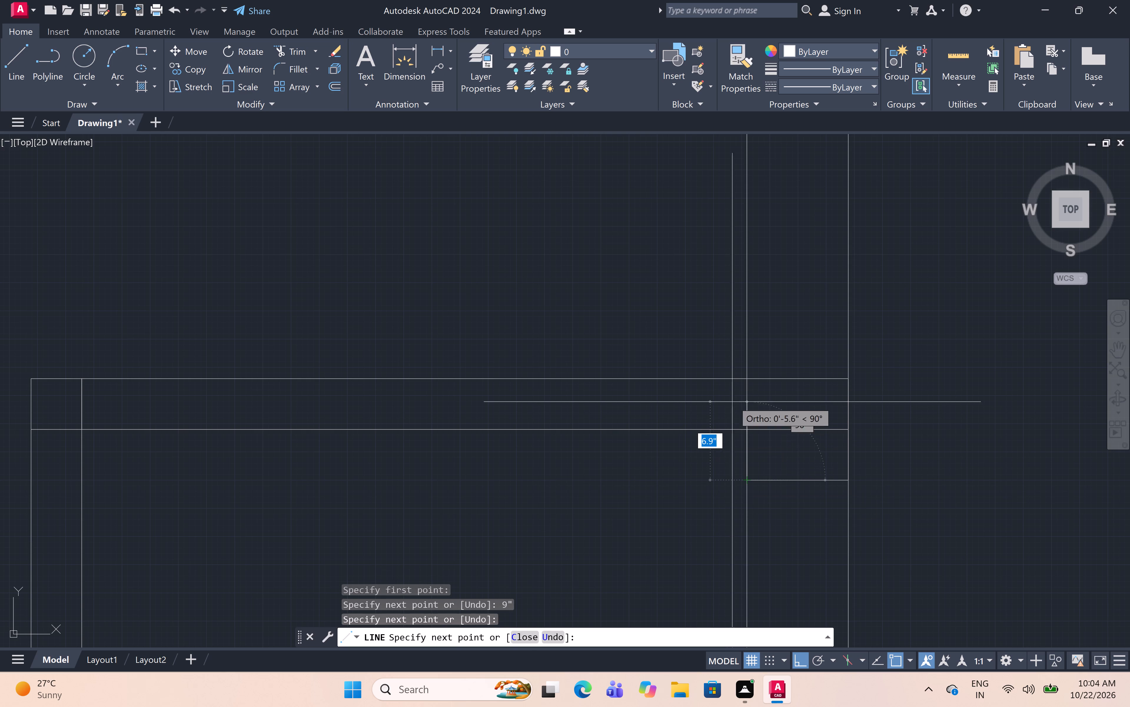
click(747, 376)
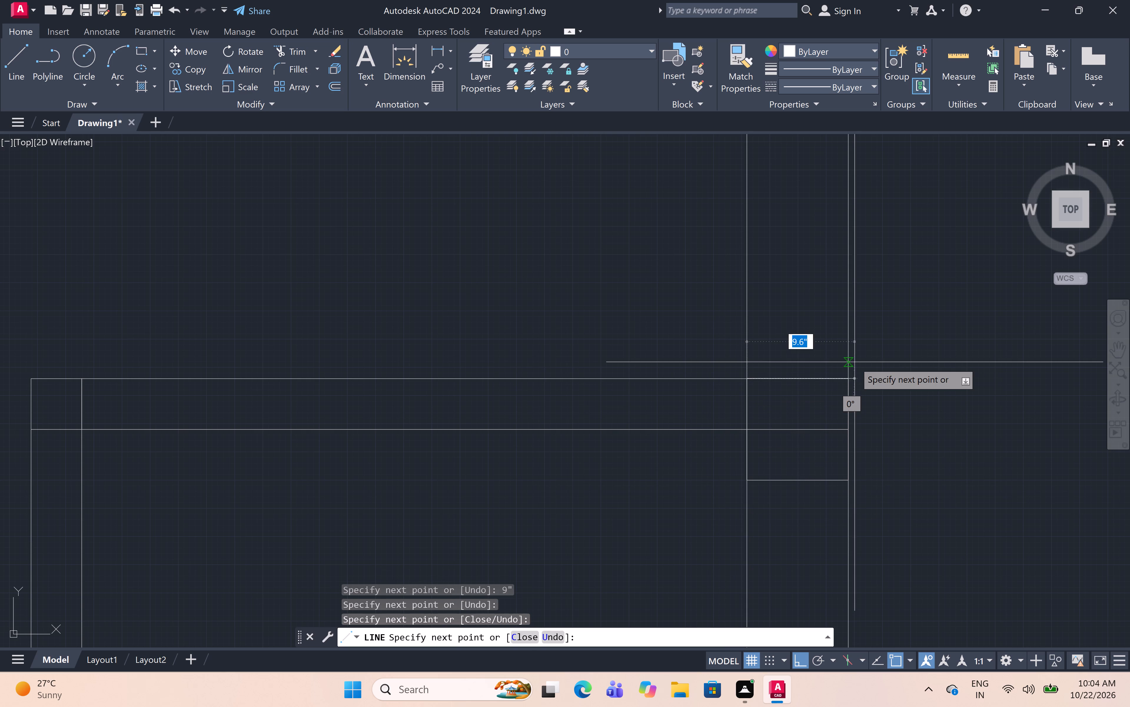
key(Escape)
Trim the partition's lower line inside the right-wall block and the overlapping wall-line segments along the block's sides.
text(tr)
key(space)
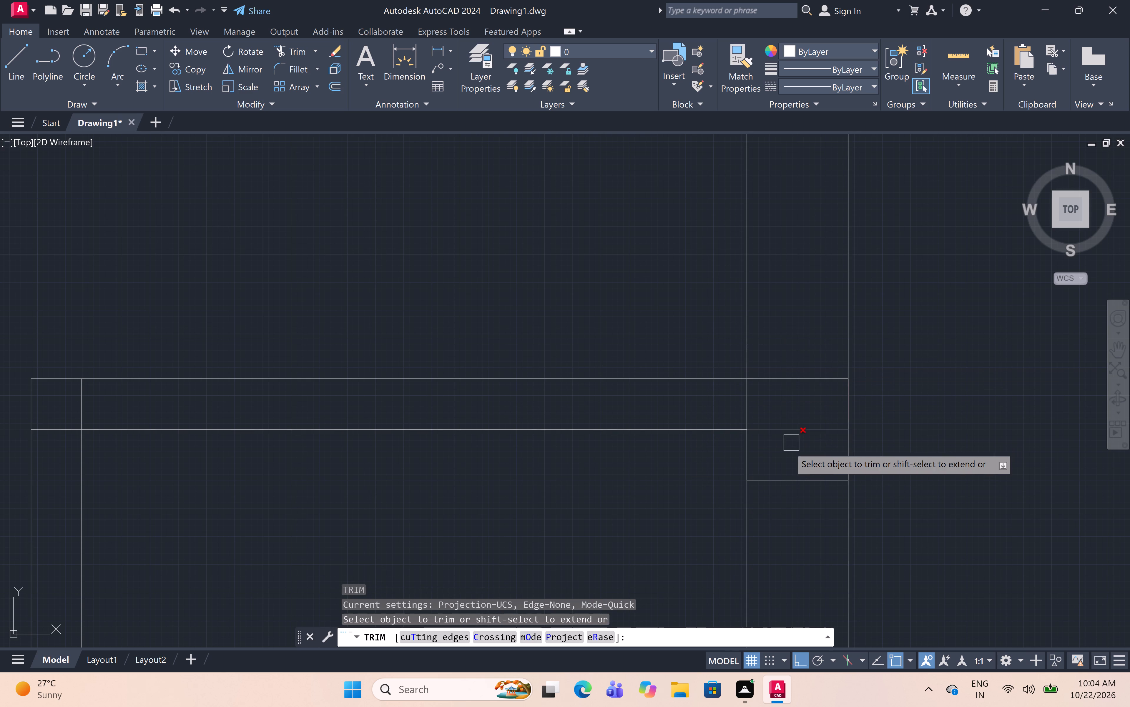
click(787, 430)
click(749, 408)
click(748, 451)
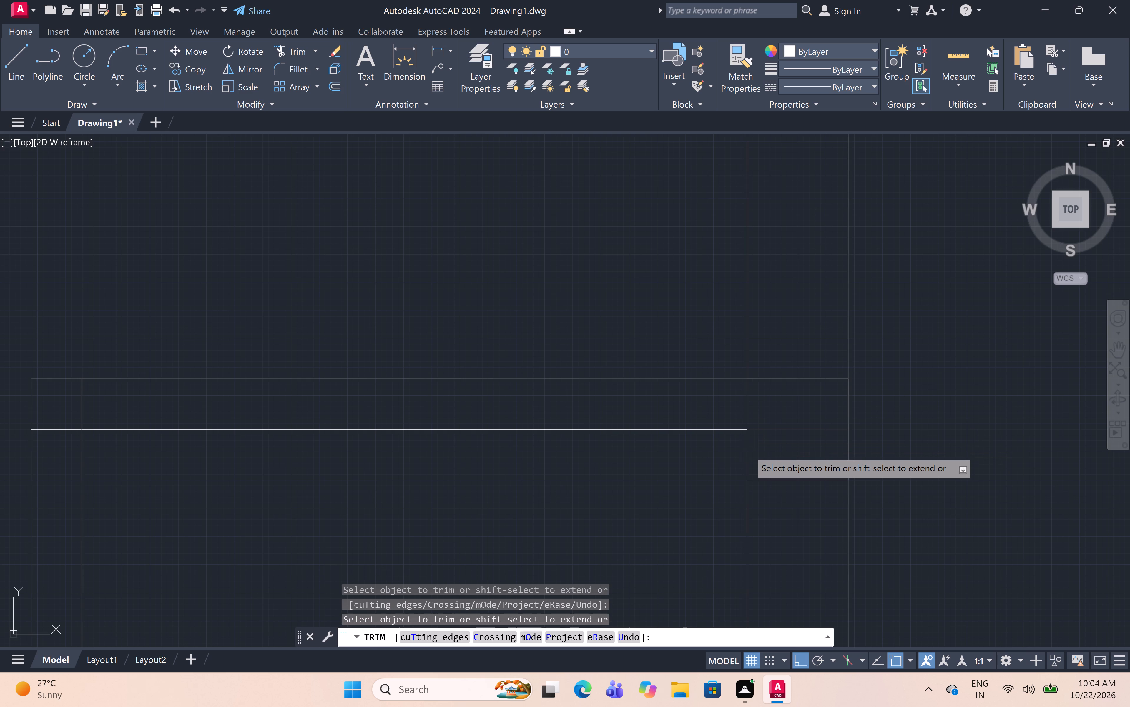
click(850, 454)
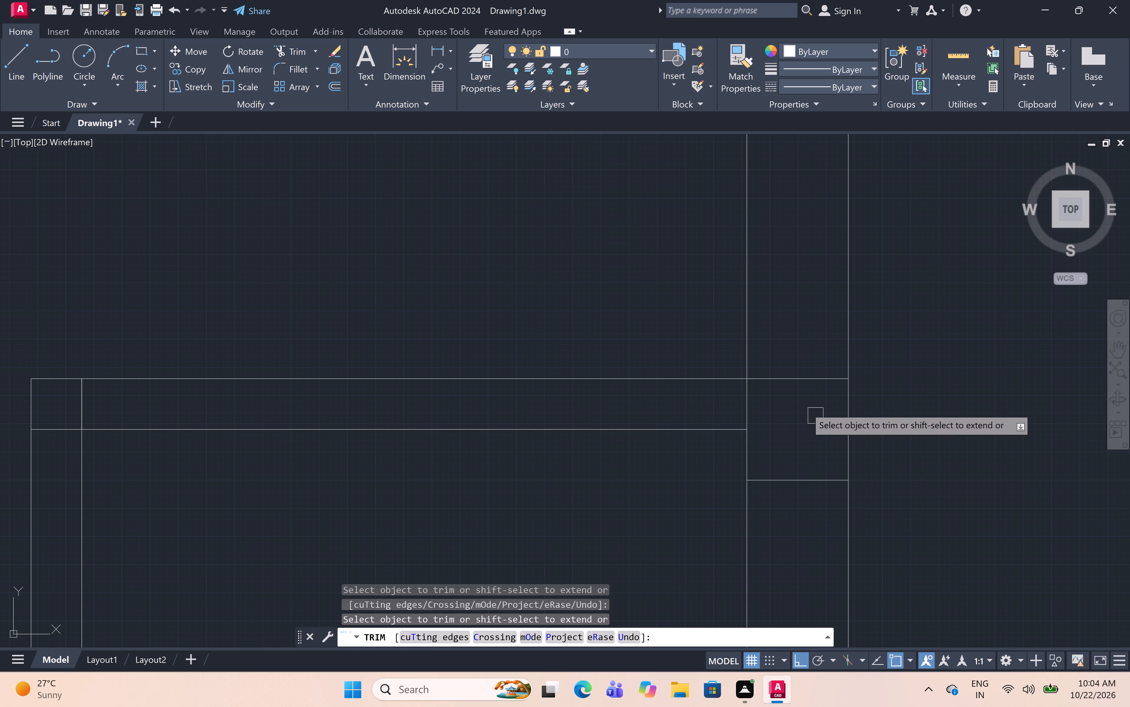
scroll(885, 365, down, 3)
middle_drag(885, 366, 868, 515)
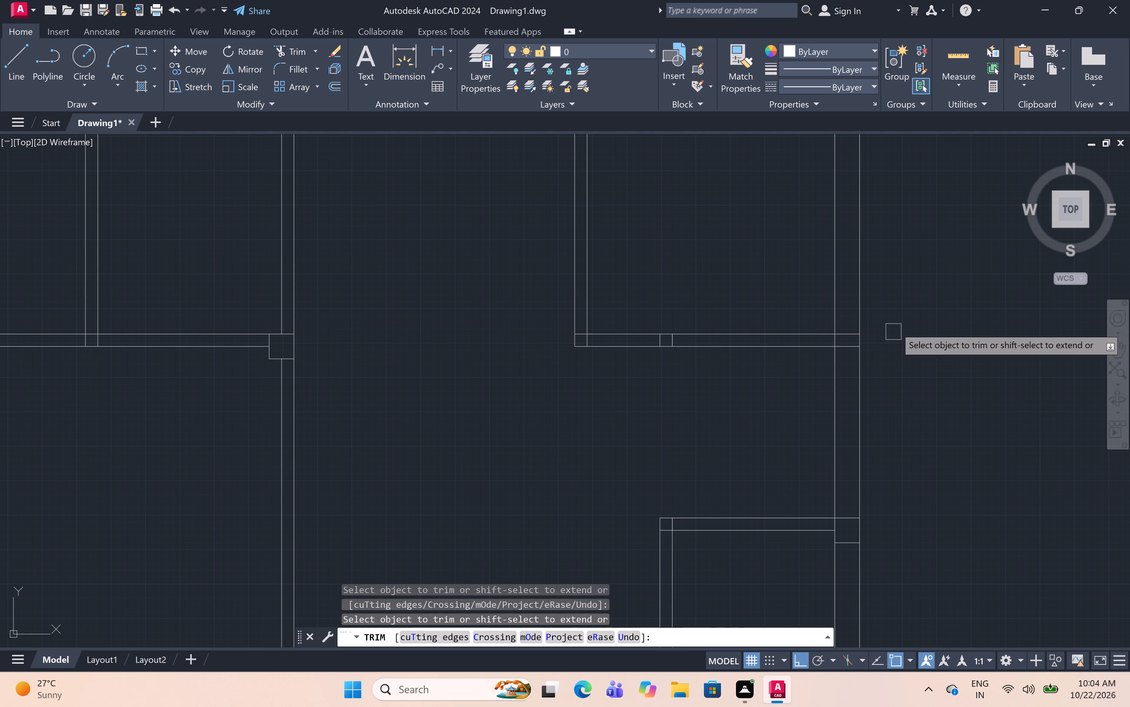
key(Escape)
Draw a 9" square block in the right outer wall, extending down from the top line of the middle-right room's lower partition.
key(l)
key(space)
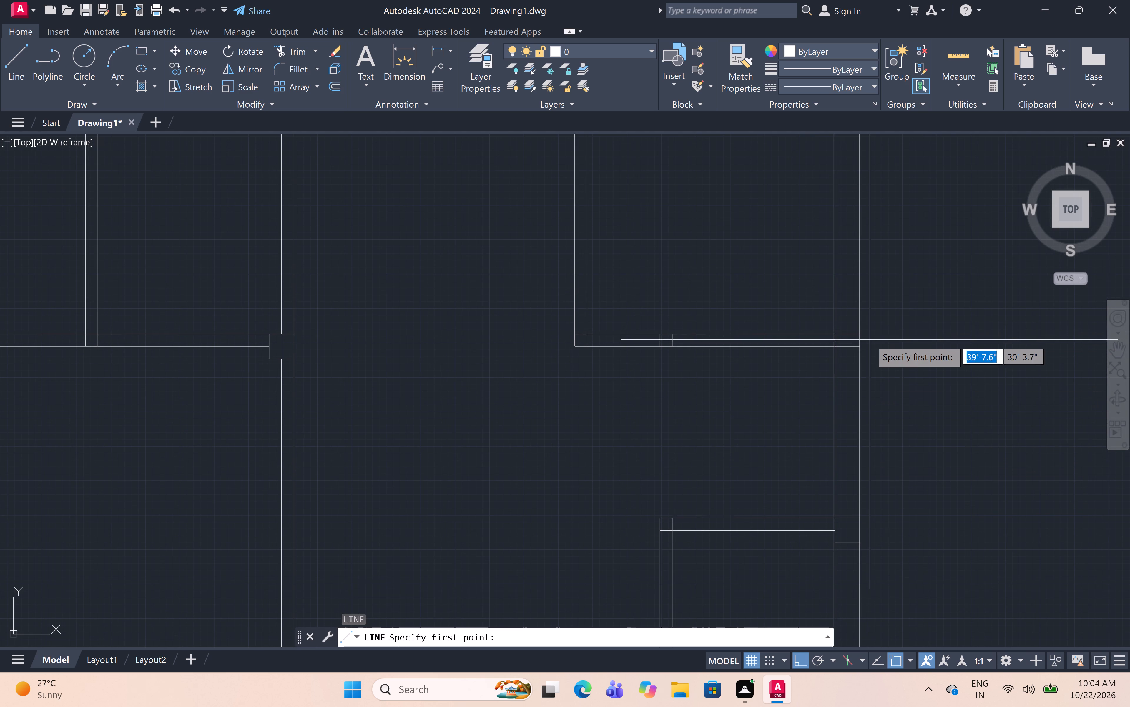
scroll(870, 340, up, 2)
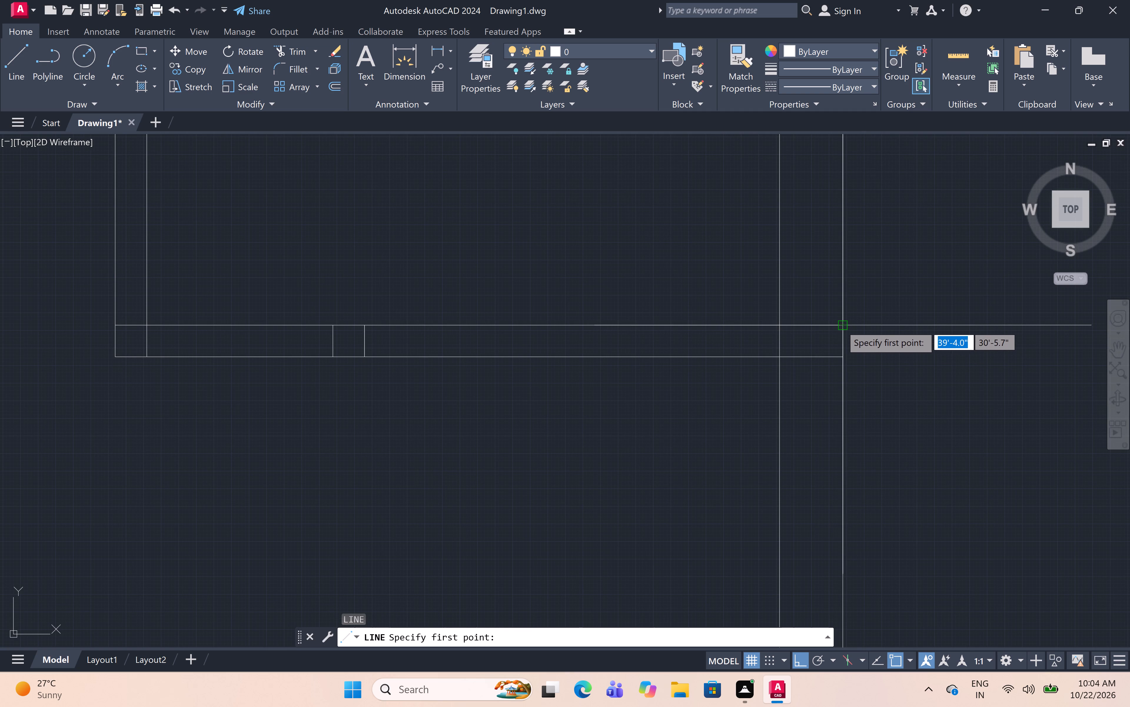
click(841, 325)
text(9")
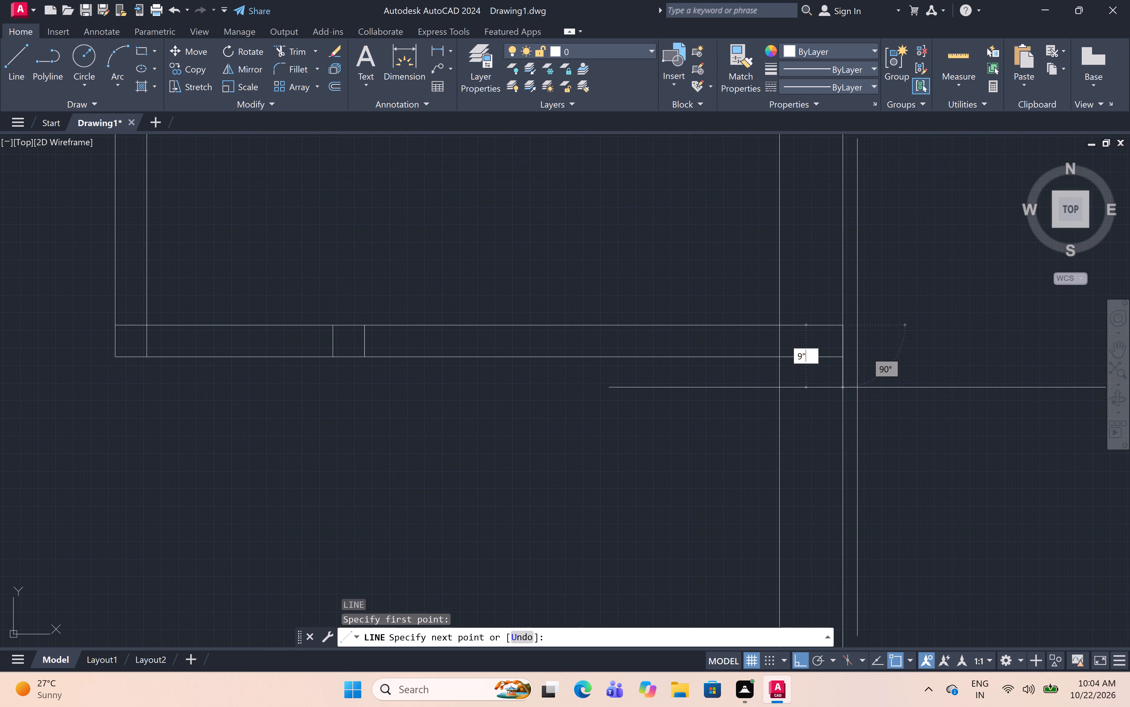
key(space)
click(777, 388)
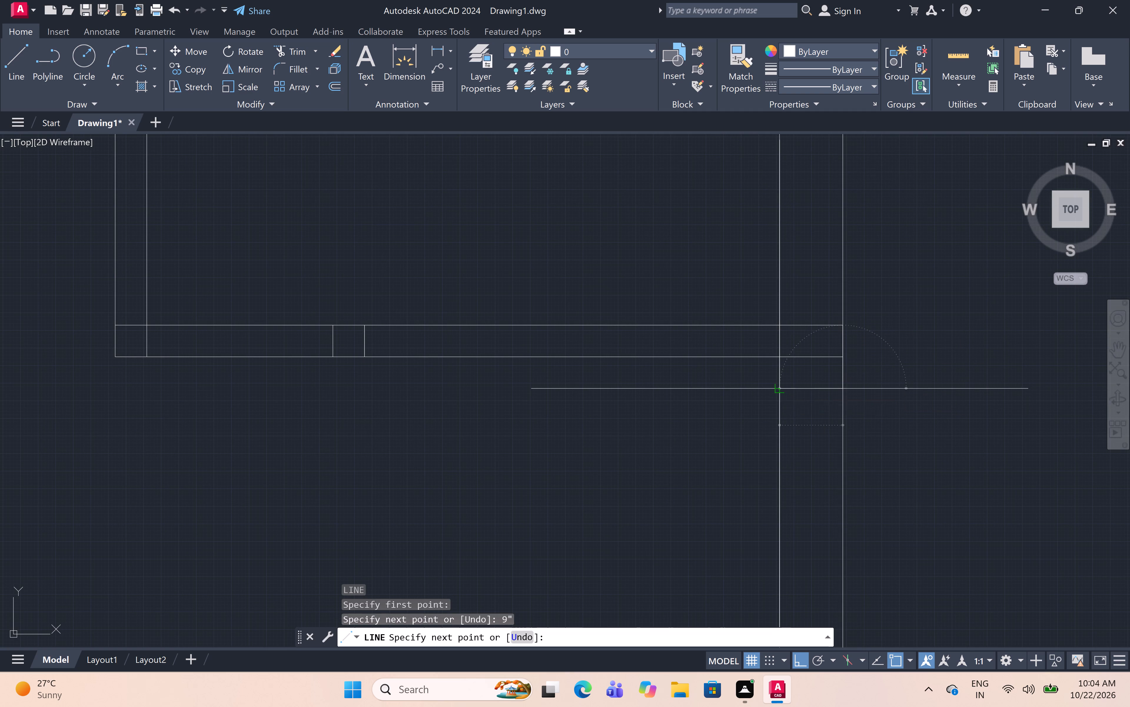
click(779, 328)
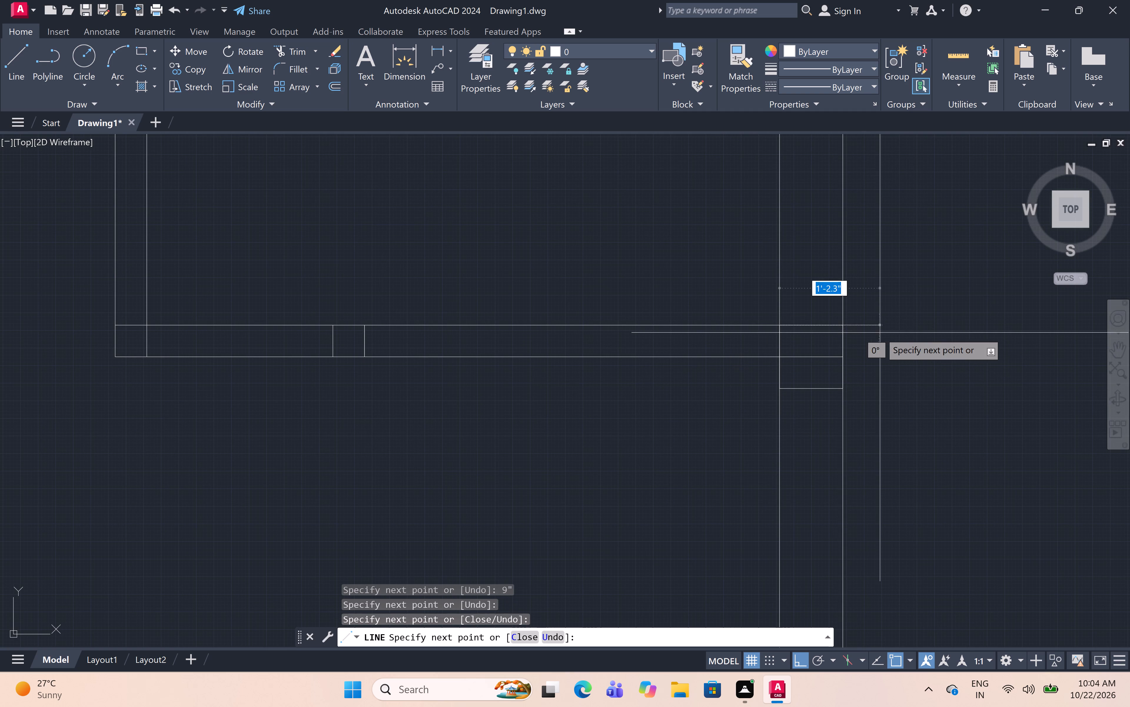
key(Escape)
Trim the partition's lower line inside the new right-wall block and the overlapping wall-line segments along the block's sides.
scroll(853, 383, up, 2)
middle_drag(853, 383, 850, 420)
text(tr)
key(space)
click(760, 345)
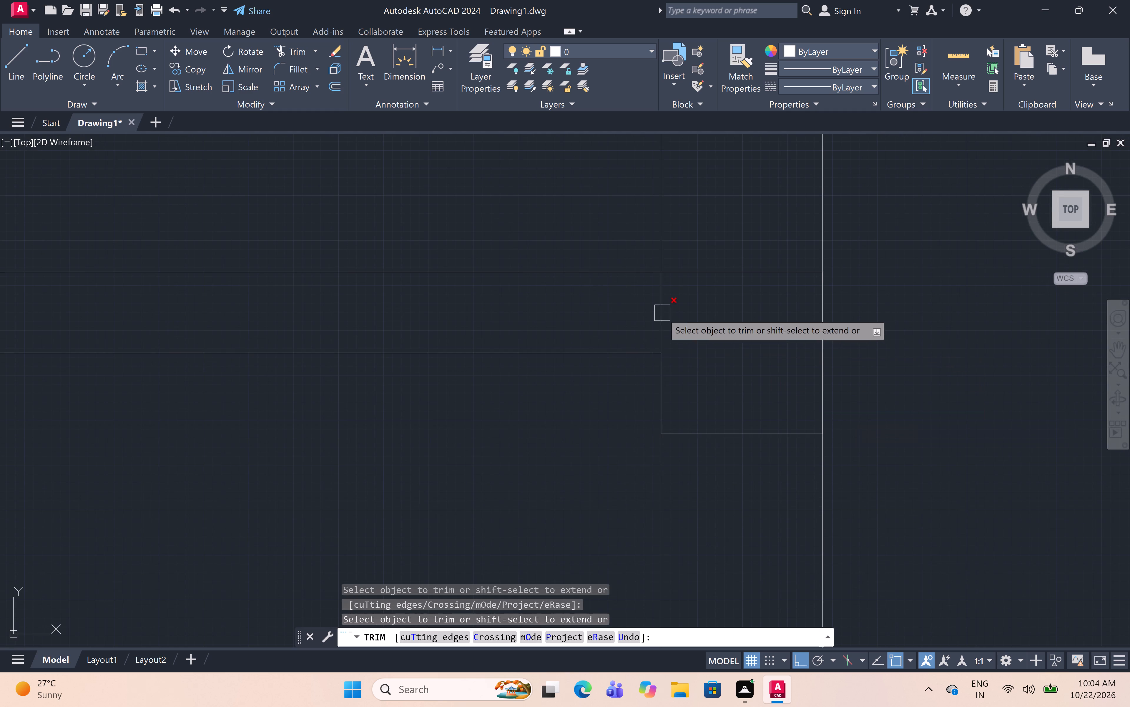
click(662, 312)
click(662, 377)
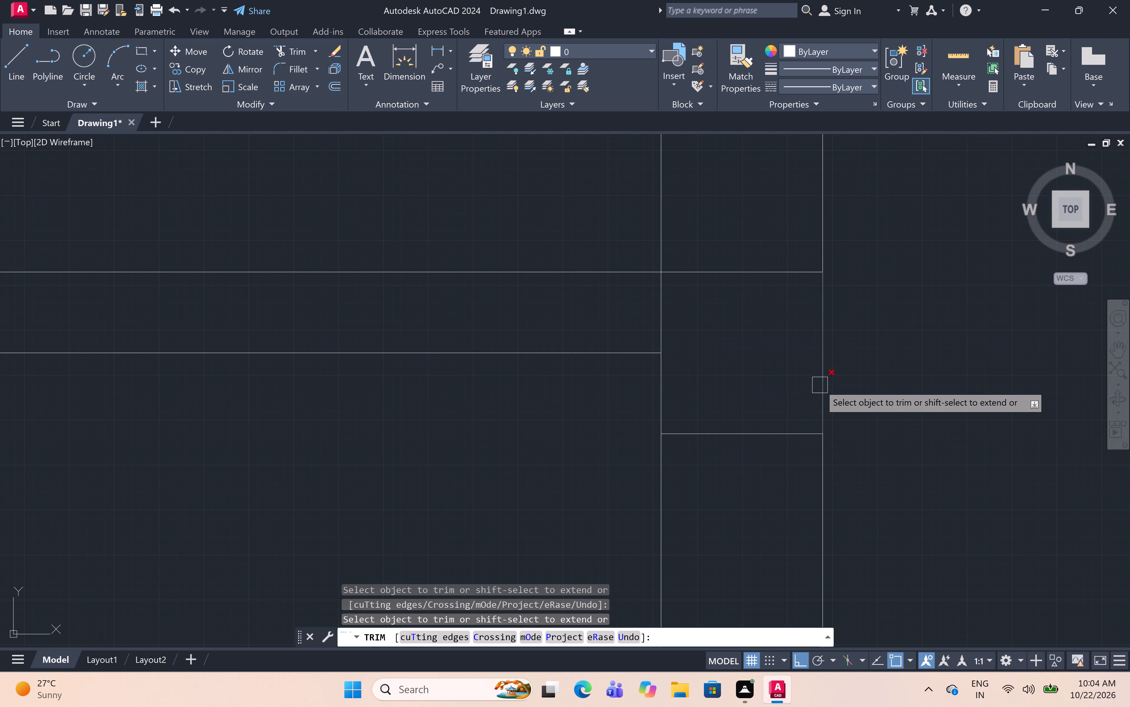
click(820, 384)
key(Escape)
Draw a 9" square block in the right outer wall, extending down from the top line of the middle-right room's upper horizontal wall.
scroll(987, 439, down, 3)
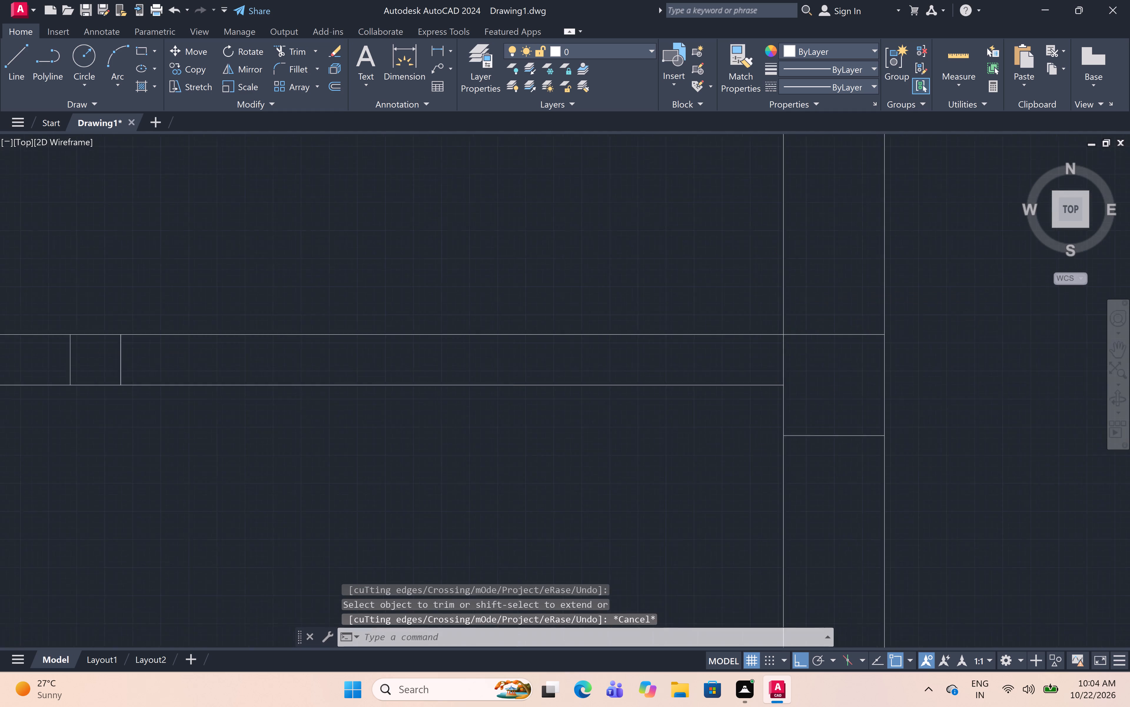
middle_drag(987, 437, 976, 491)
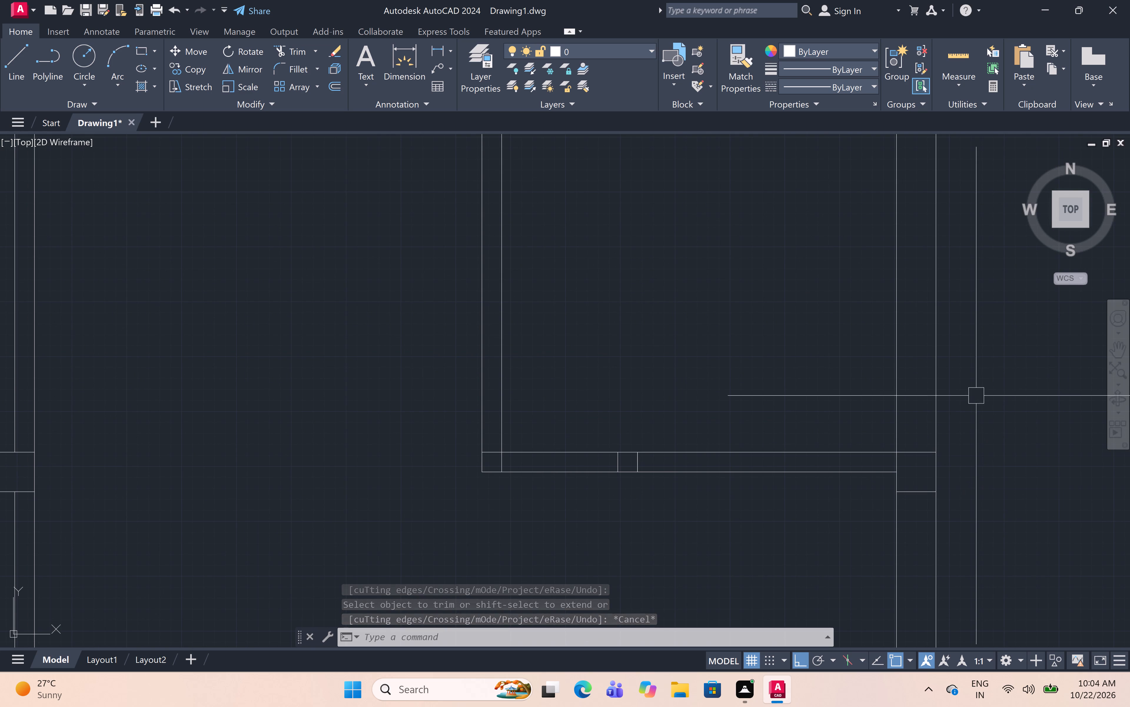
scroll(972, 386, down, 1)
middle_drag(972, 386, 896, 505)
scroll(871, 337, up, 2)
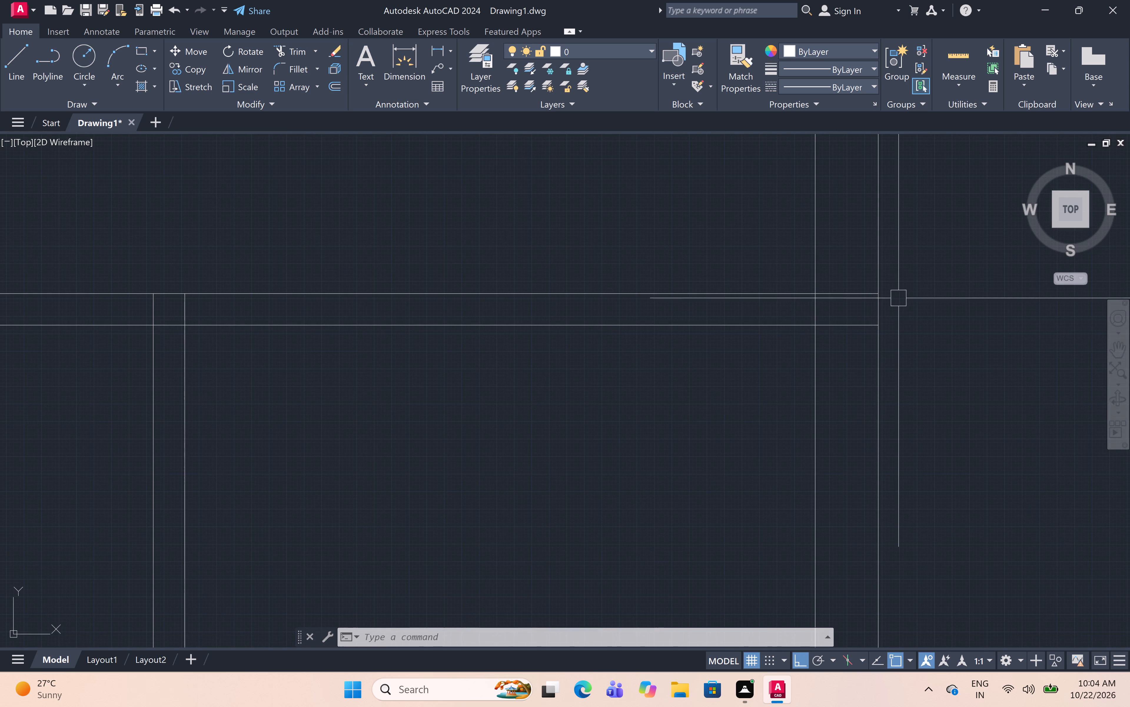
text(l)
key(space)
scroll(870, 280, up, 1)
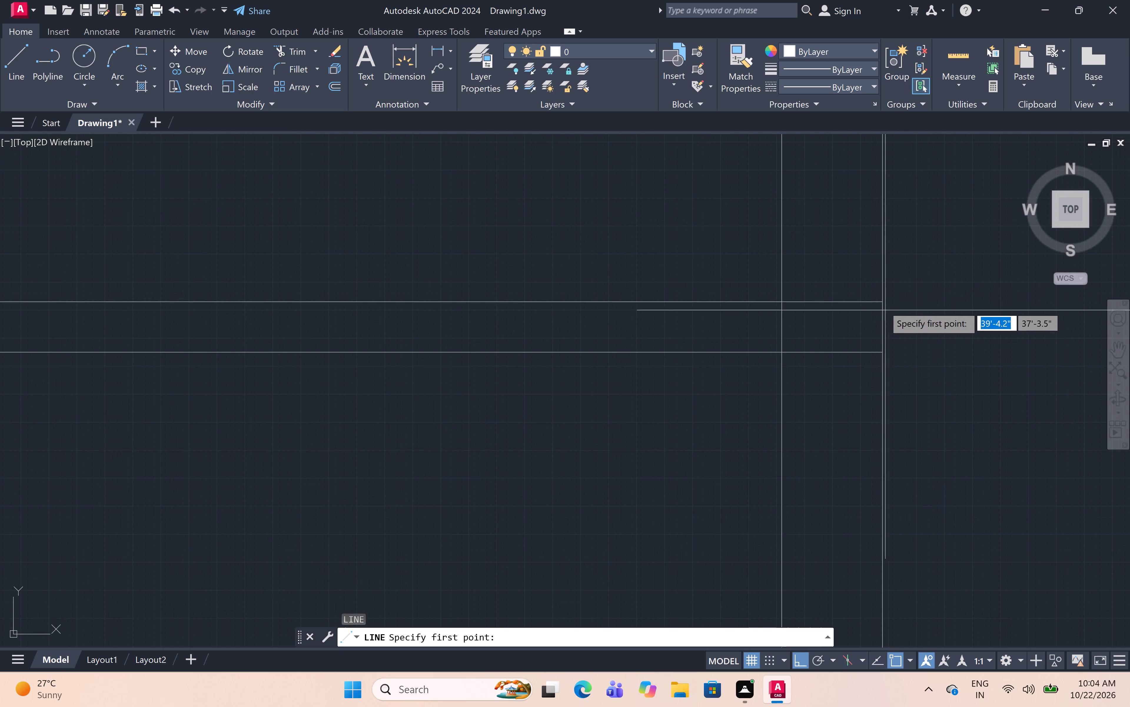
click(882, 301)
text(9")
key(space)
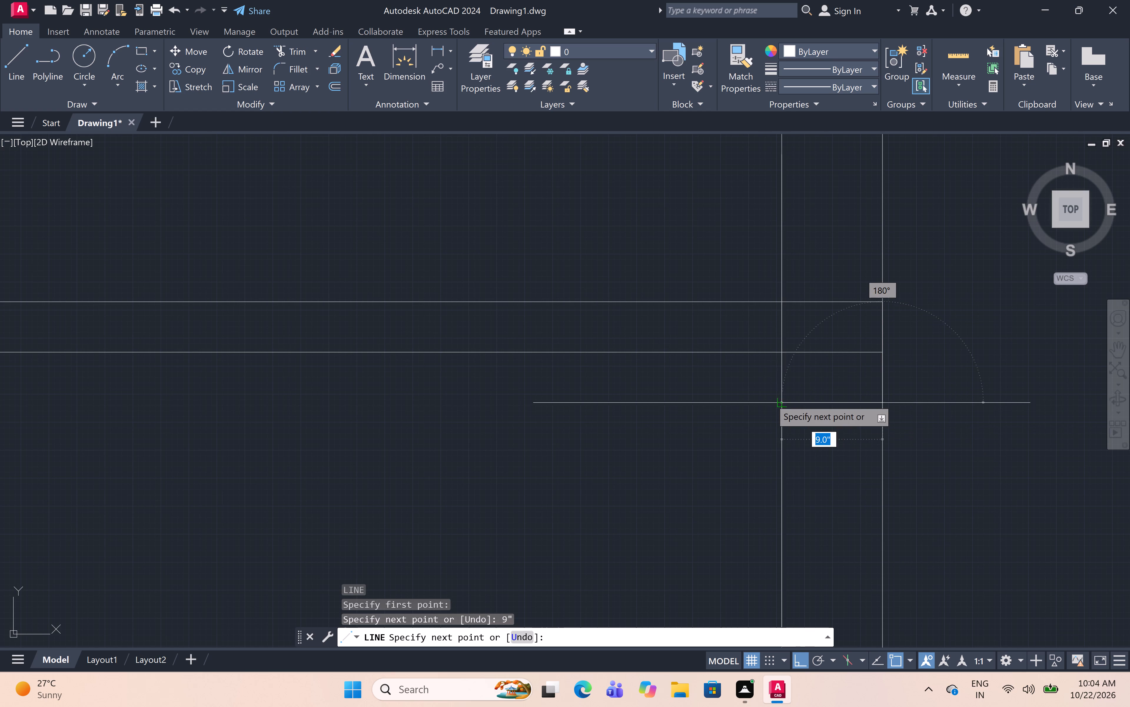
click(779, 401)
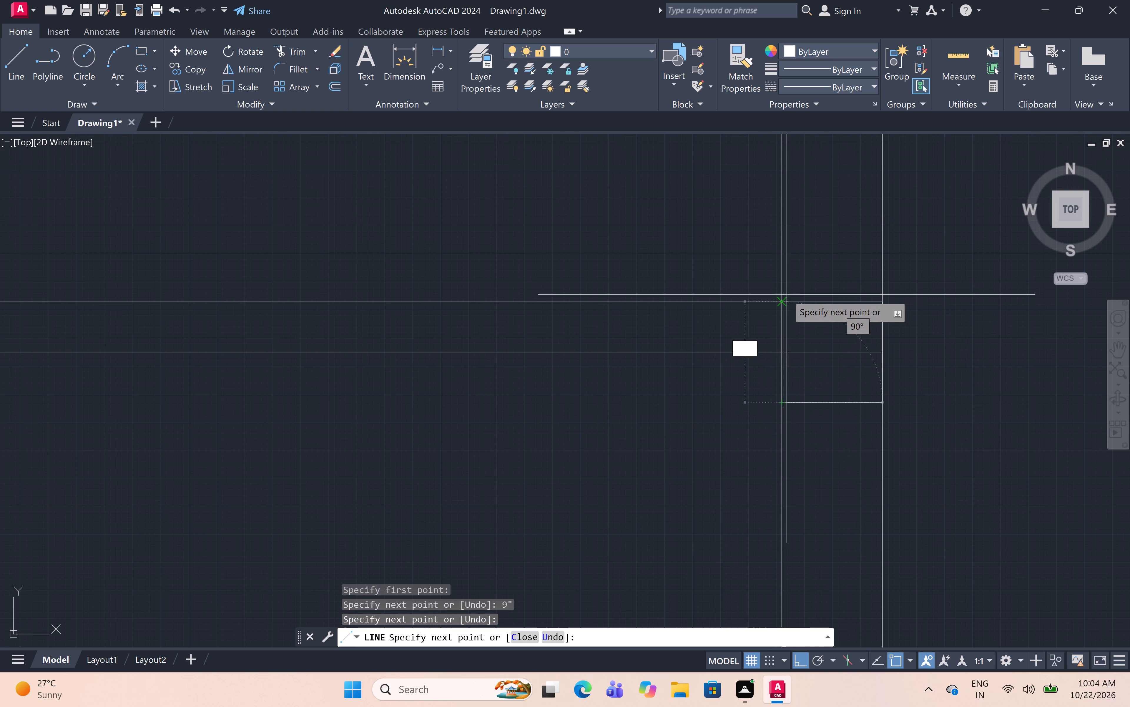
click(780, 302)
key(Escape)
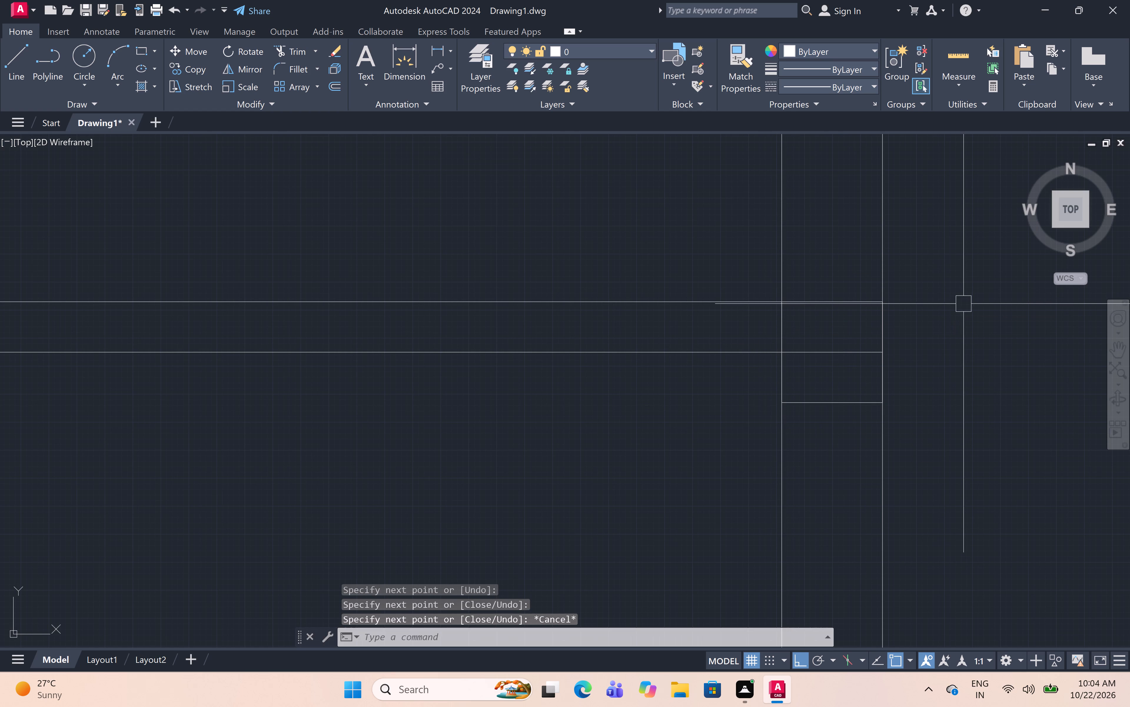
Trim the overlapping wall-line segments along this block's sides and the horizontal wall's lower line inside the block.
text(tr)
key(space)
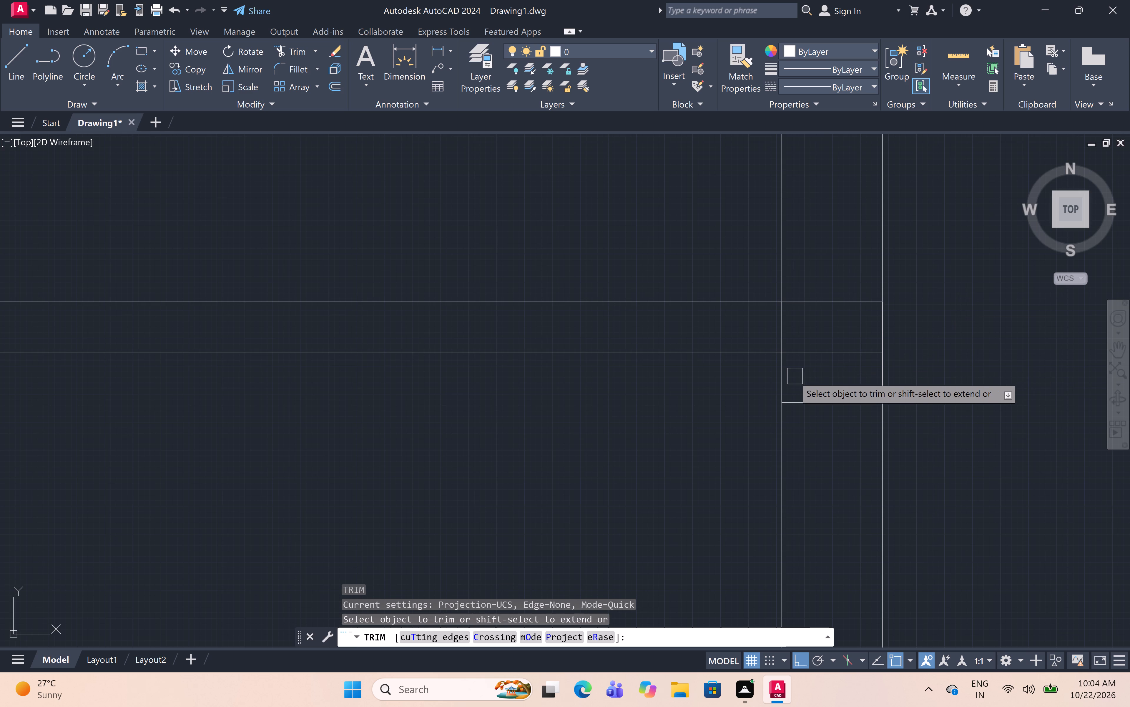
click(783, 378)
click(781, 330)
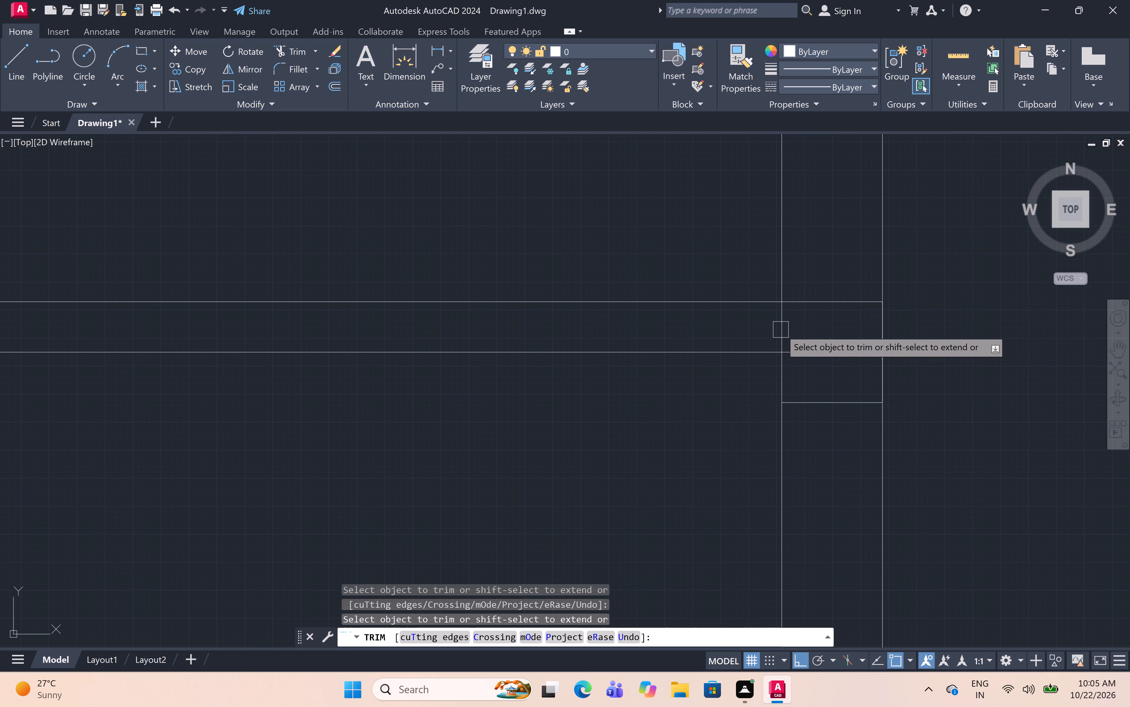
click(887, 382)
click(885, 323)
click(830, 348)
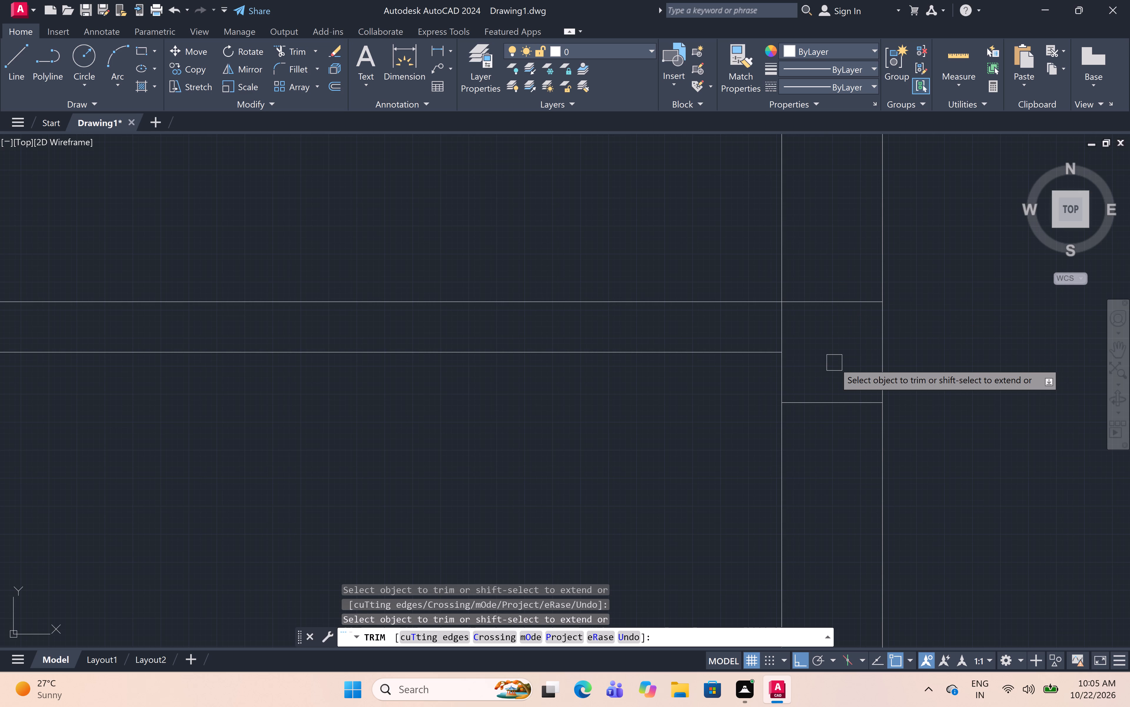
Offset the lower line of the horizontal wall above the middle-right room 4.5" downward.
scroll(654, 354, down, 7)
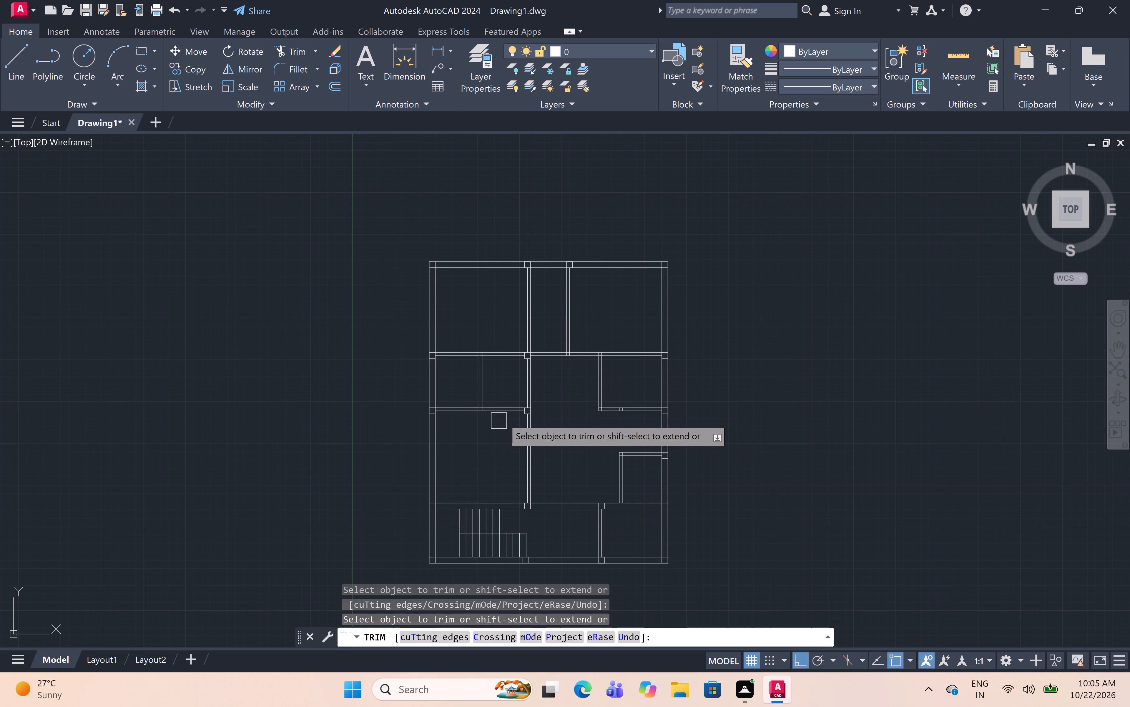
scroll(592, 358, up, 4)
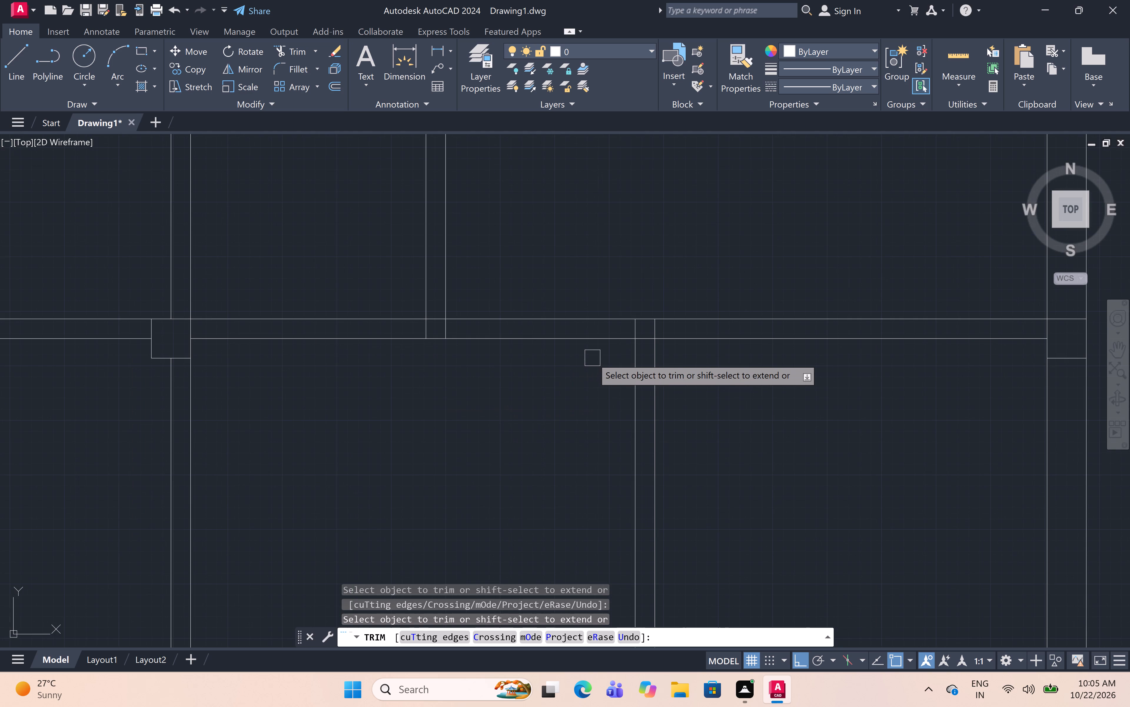
middle_drag(593, 379, 589, 424)
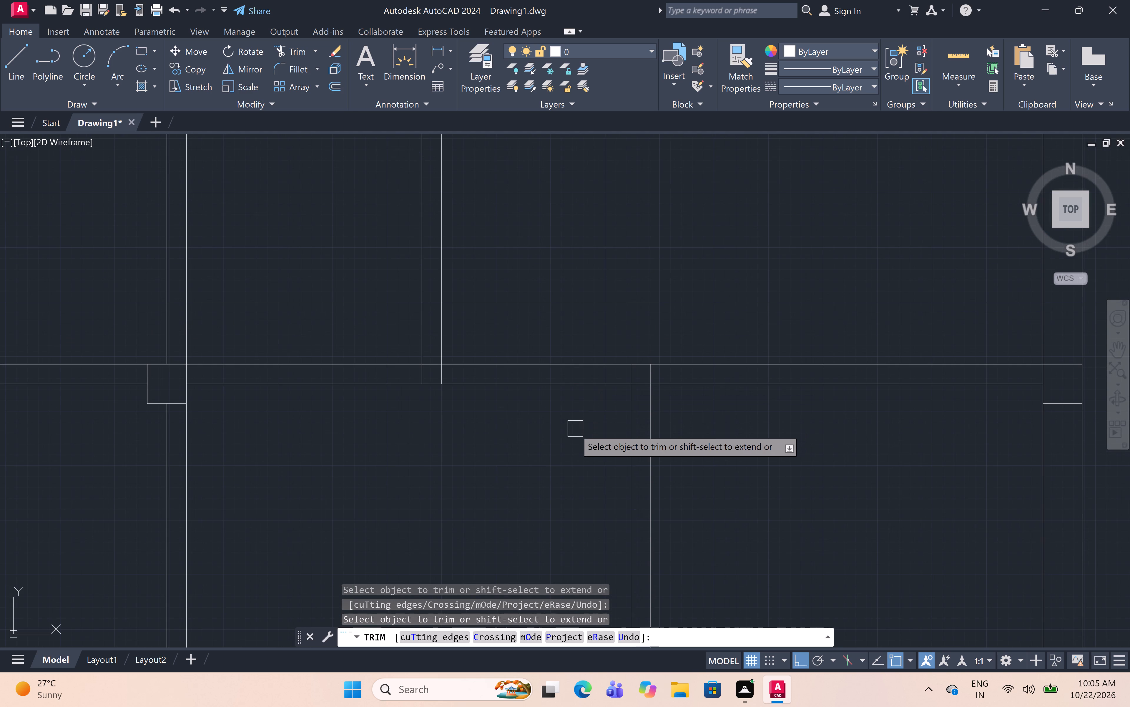
key(Escape)
text(off 4)
text(.5")
key(space)
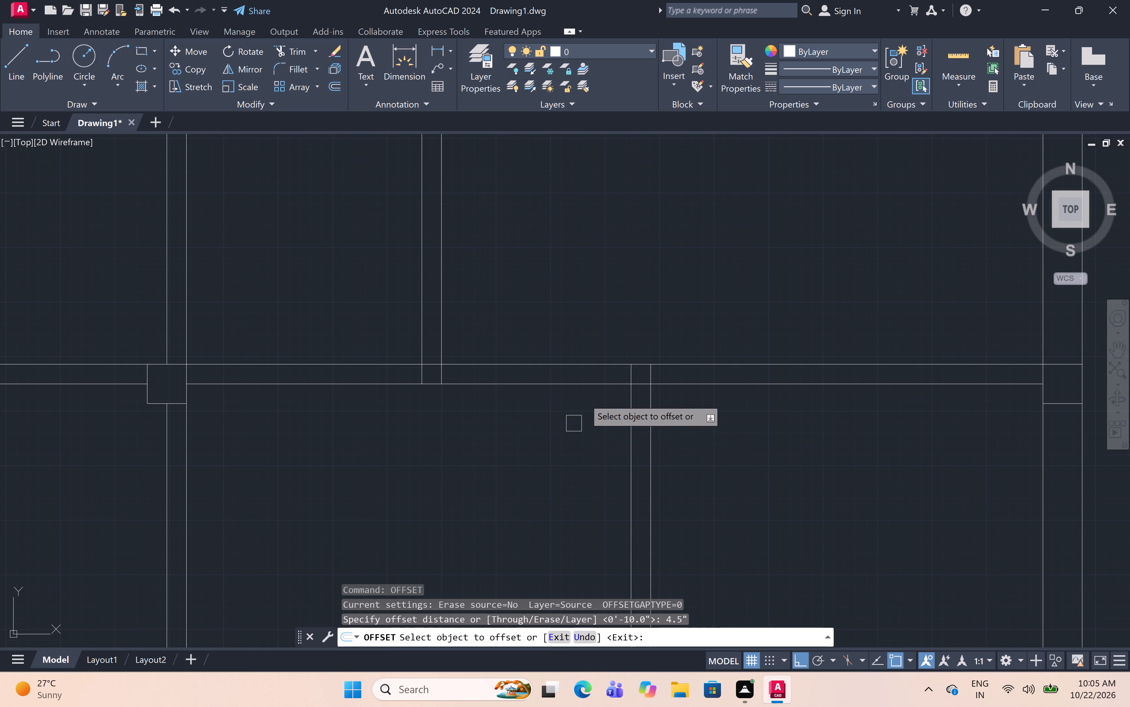
click(583, 389)
click(583, 450)
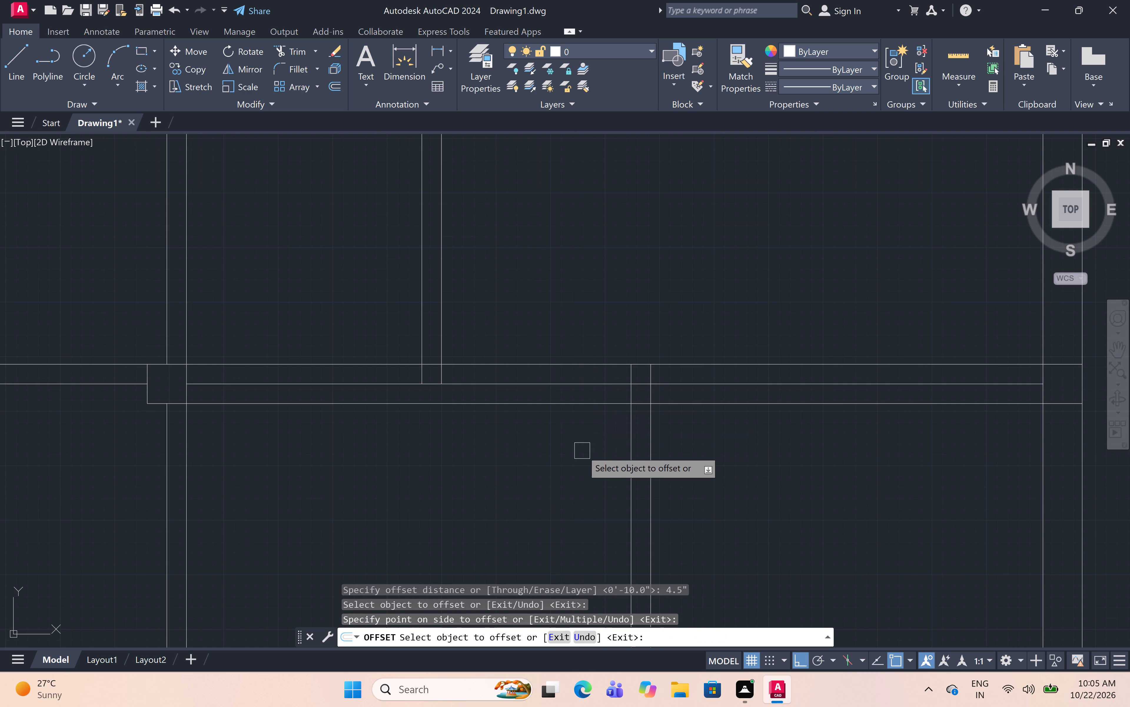
key(Escape)
Trim the offset line back to the left line of the middle-right room's vertical partition.
text(tr)
key(space)
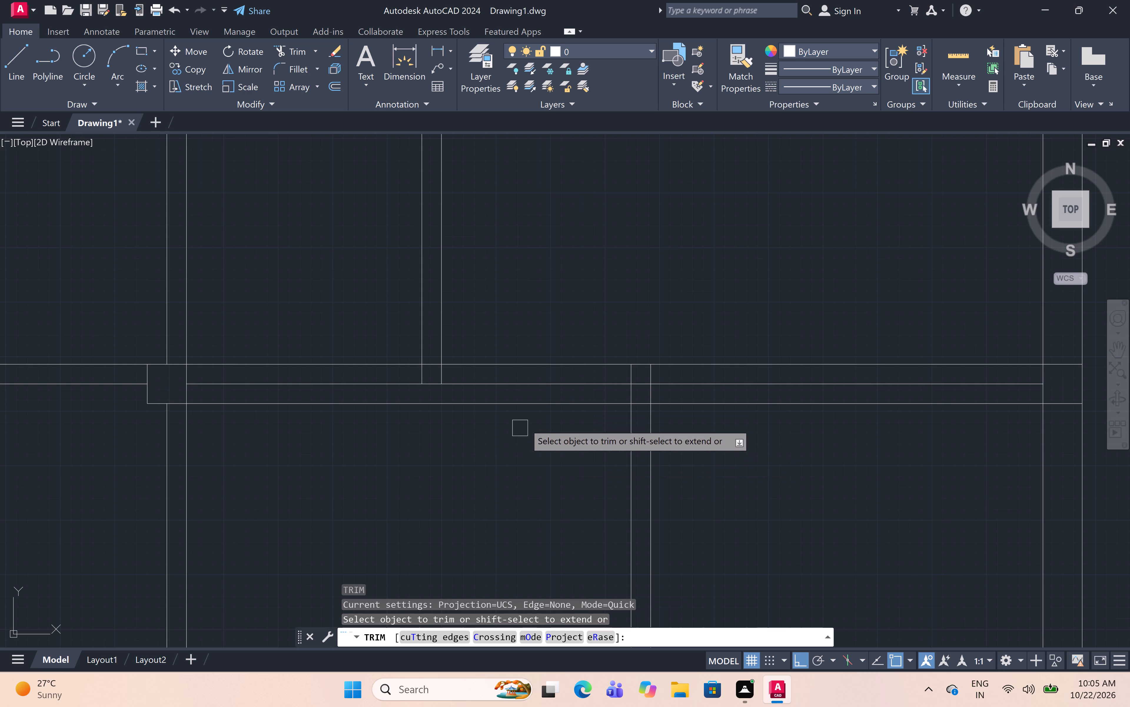
click(684, 406)
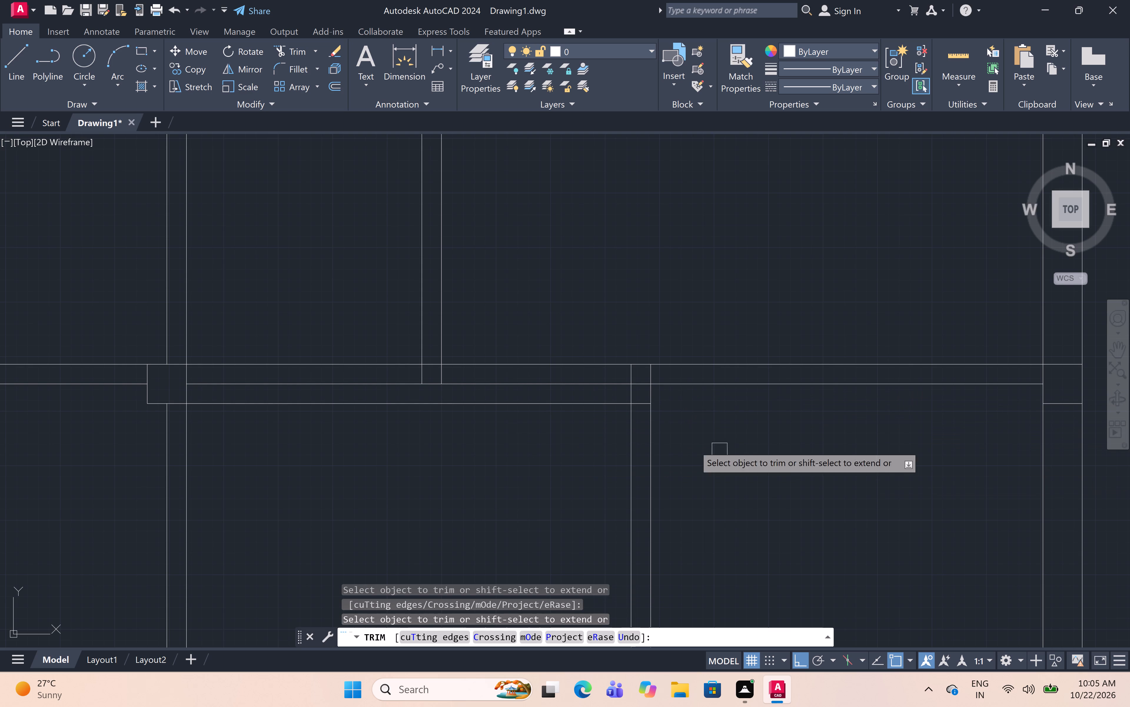
scroll(635, 411, up, 1)
click(647, 405)
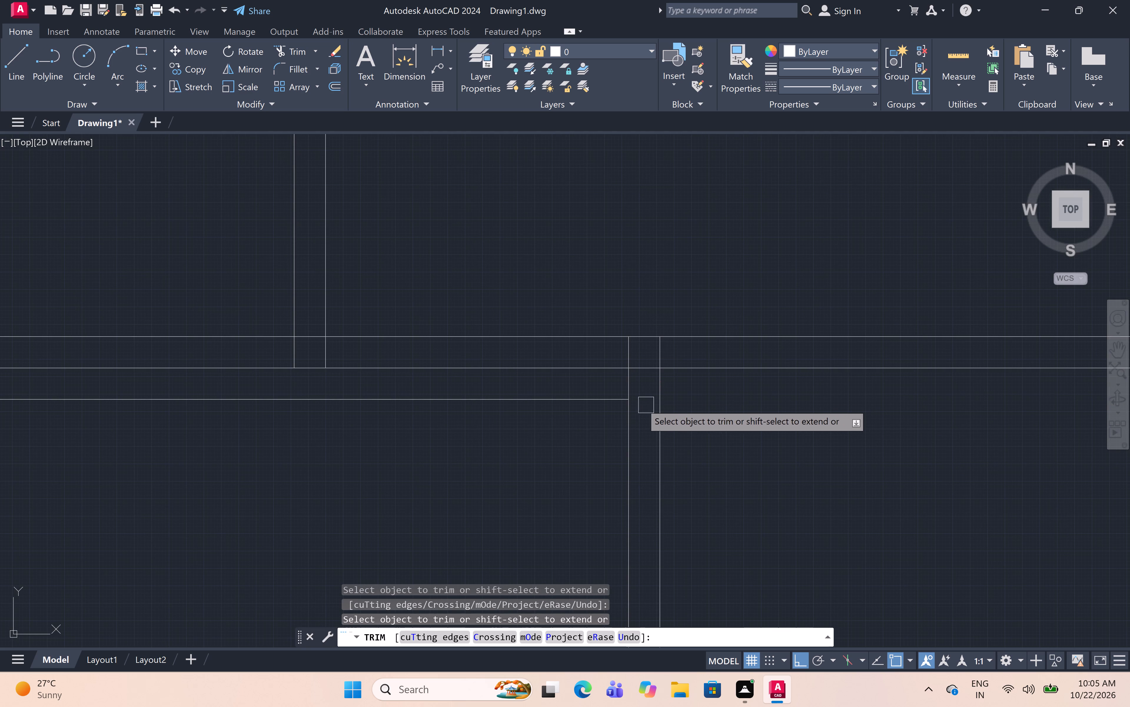
key(Escape)
Extend both lines of the top room's vertical partition down to the offset line.
key(e)
text(x)
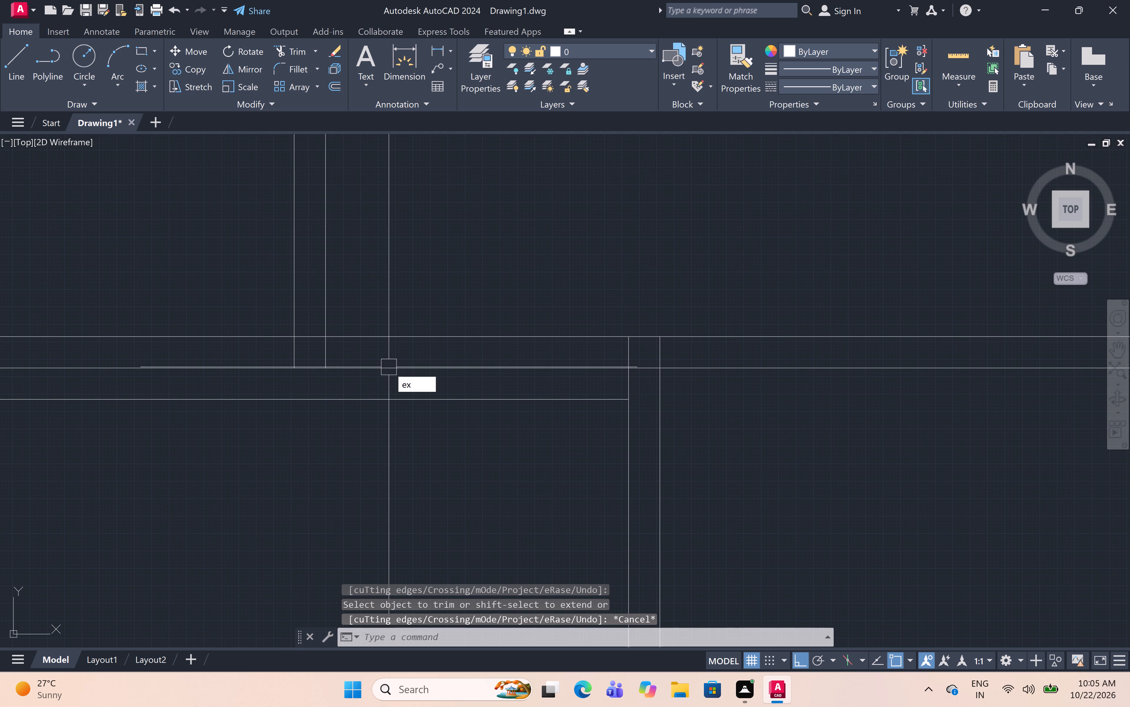
key(space)
click(210, 269)
click(393, 262)
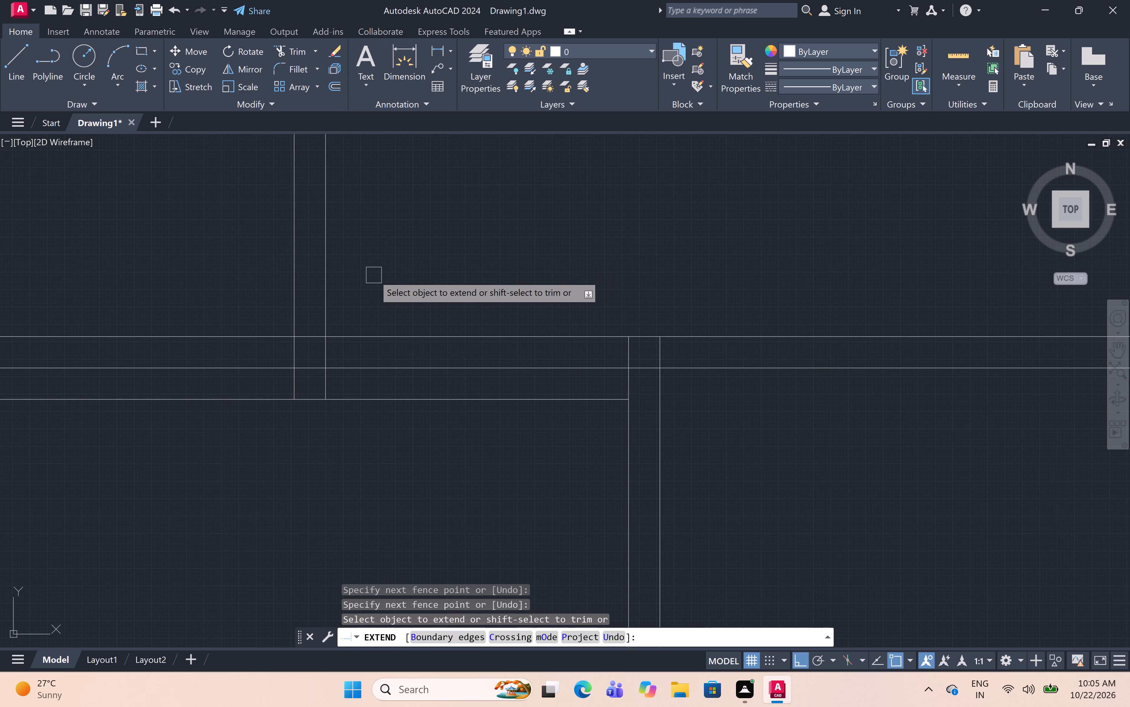
key(Escape)
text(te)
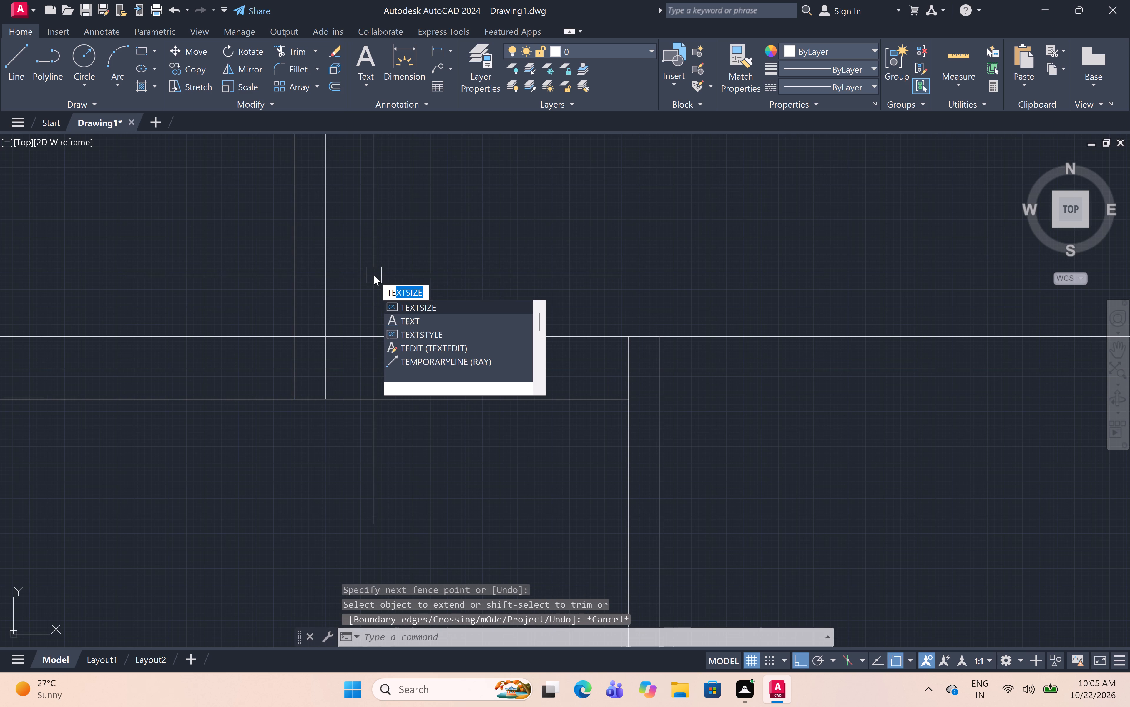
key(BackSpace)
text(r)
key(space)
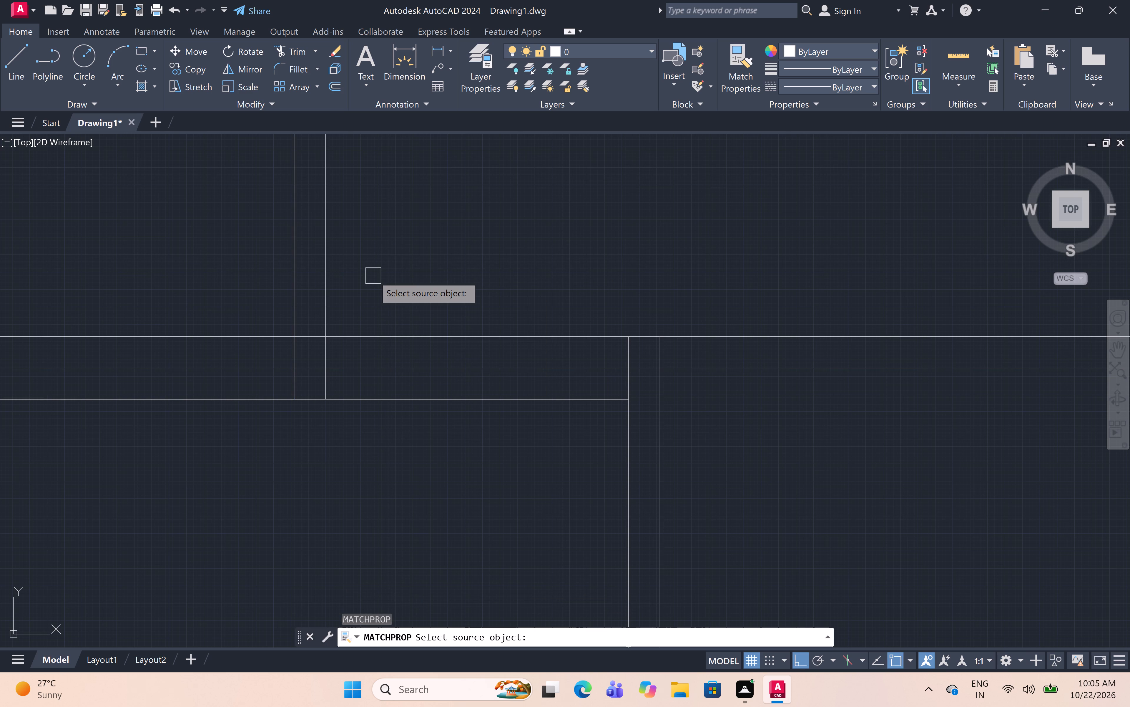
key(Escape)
Trim the offset line left of the upper vertical partition and the wall's original lower line between the upper and lower partitions.
text(tr)
key(space)
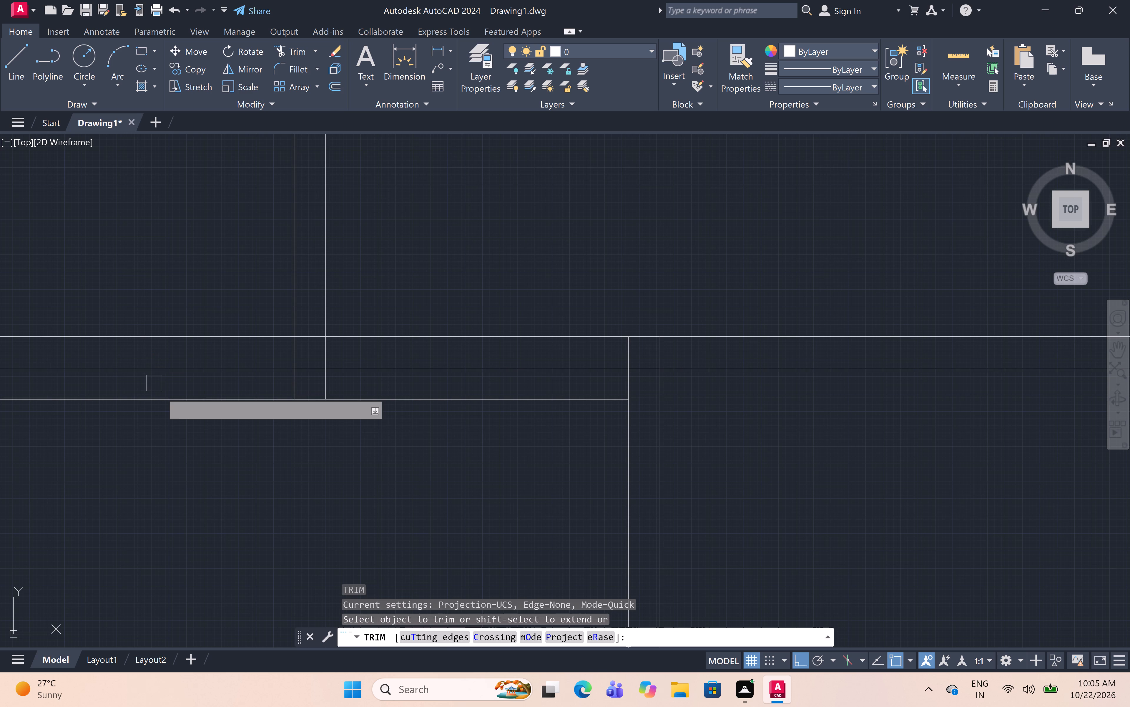
click(189, 400)
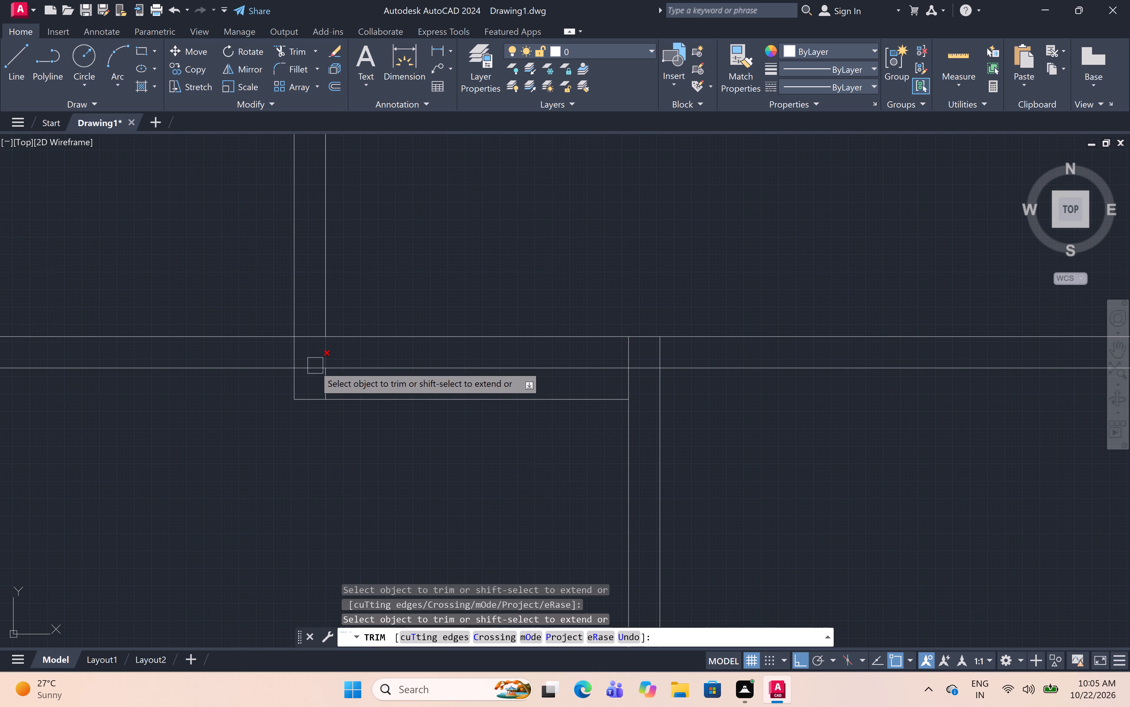
click(307, 371)
click(361, 366)
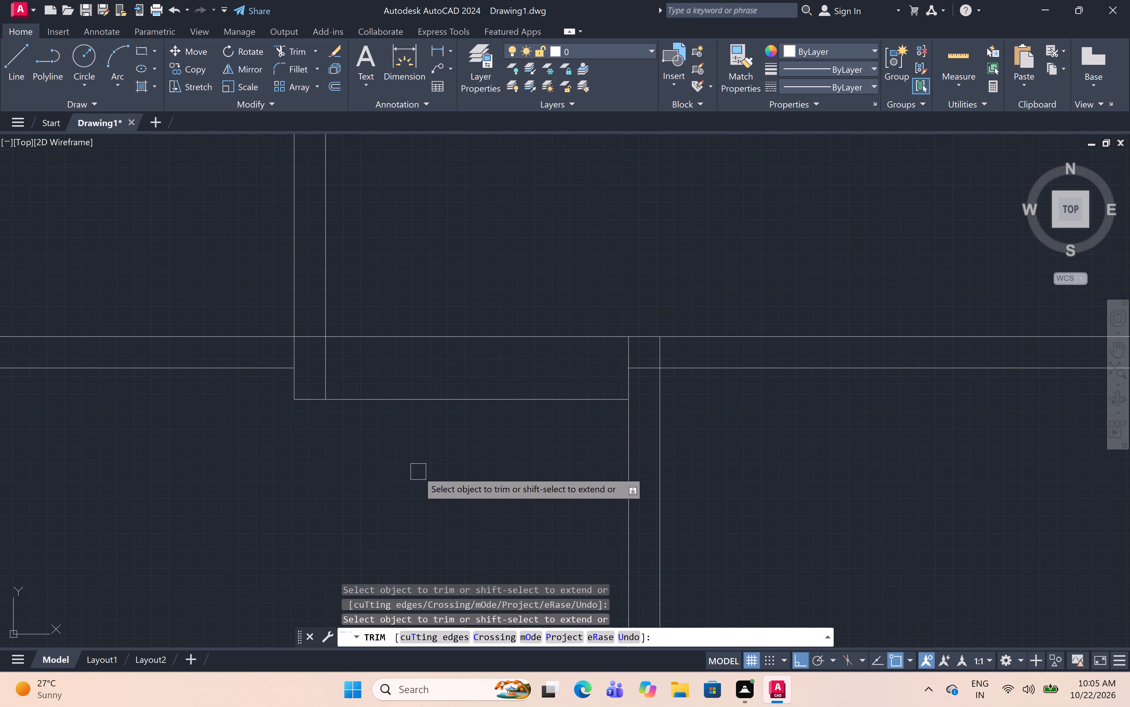
key(Escape)
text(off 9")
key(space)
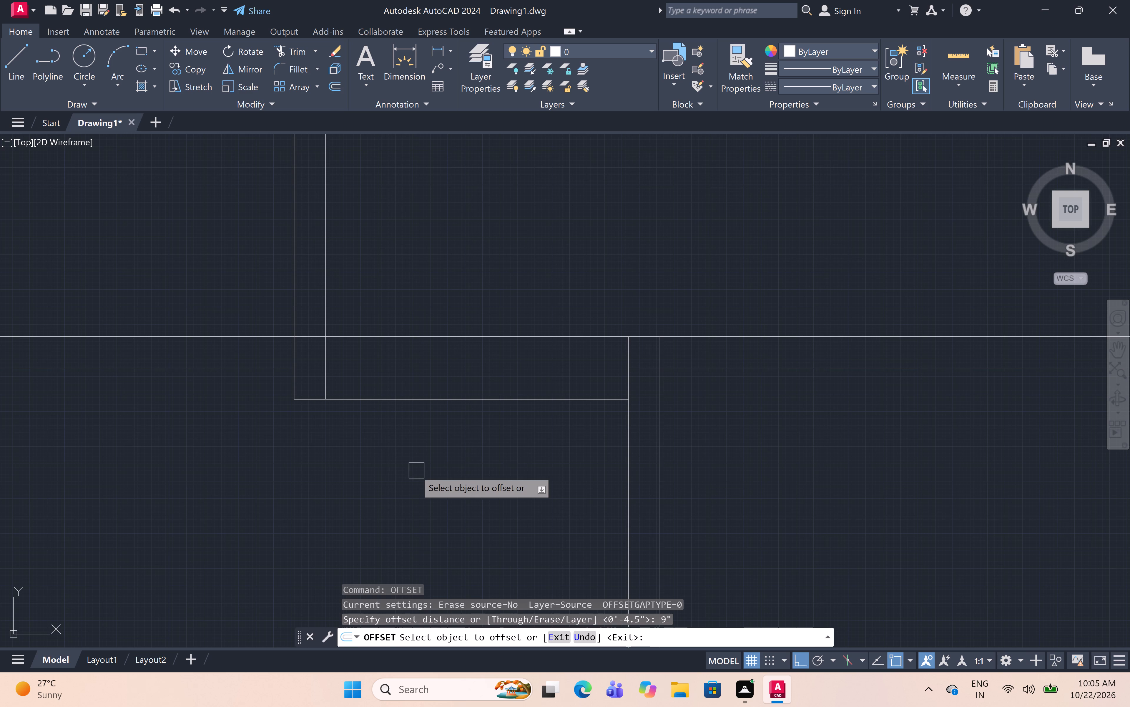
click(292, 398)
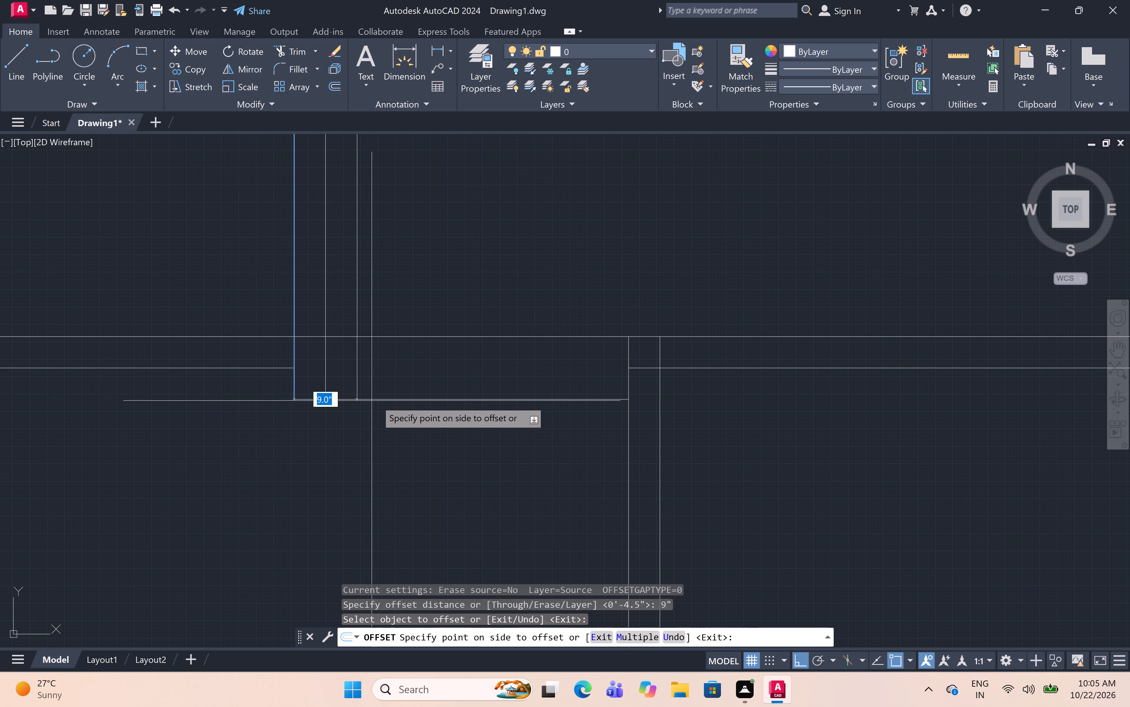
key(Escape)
Draw a 9" block from the lower-left corner of the top room's vertical partition up to the horizontal wall's upper line.
key(o)
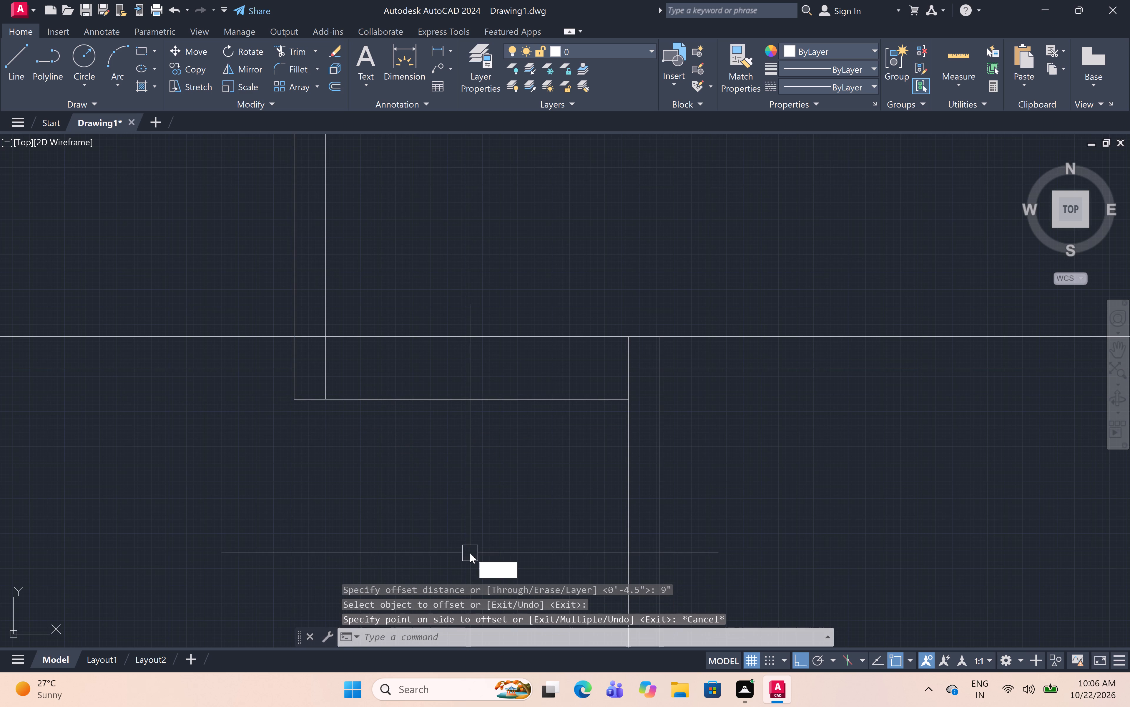
key(Escape)
text(l)
key(space)
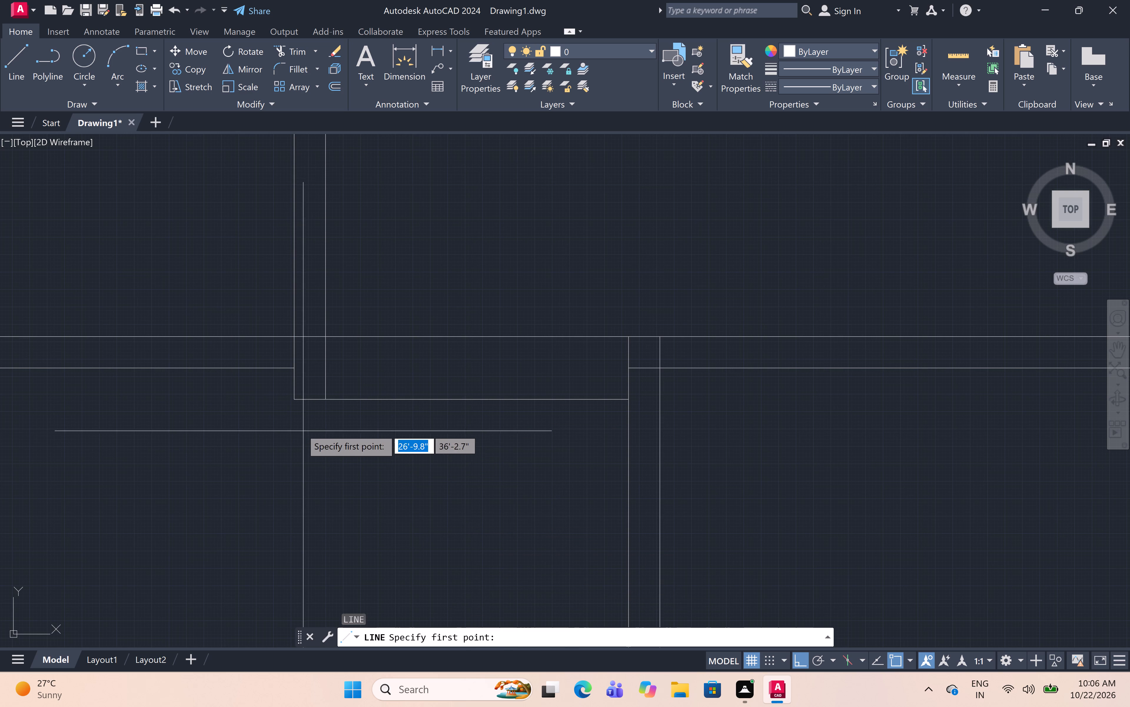
click(297, 401)
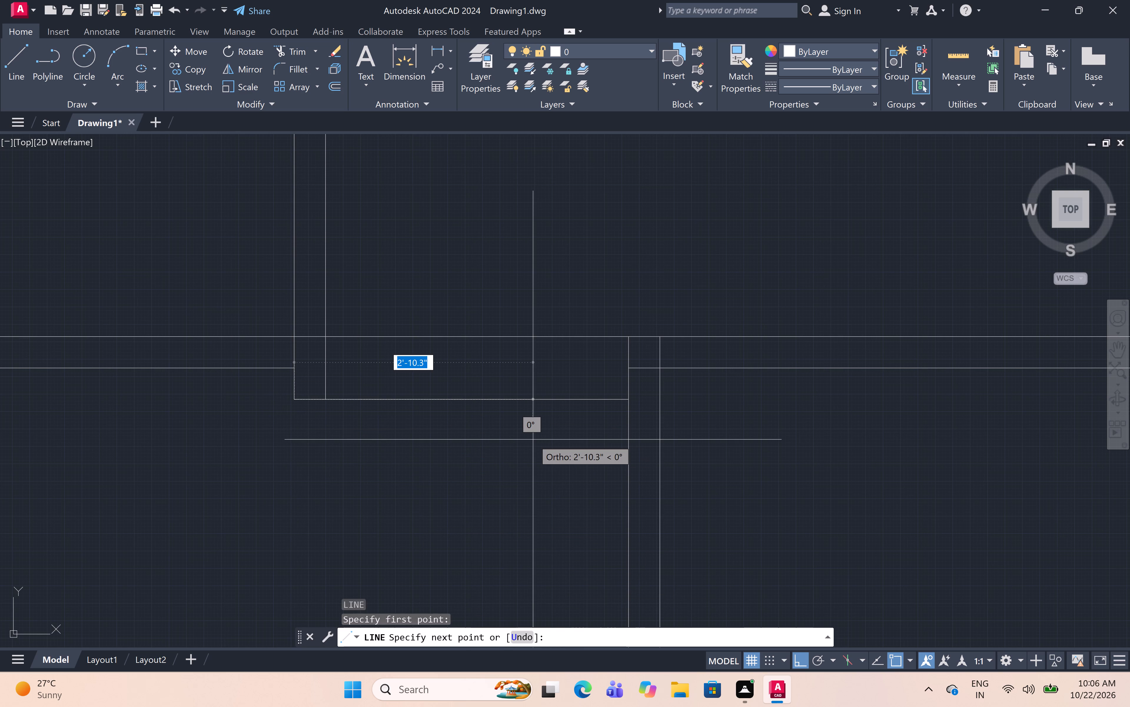
text(9")
key(space)
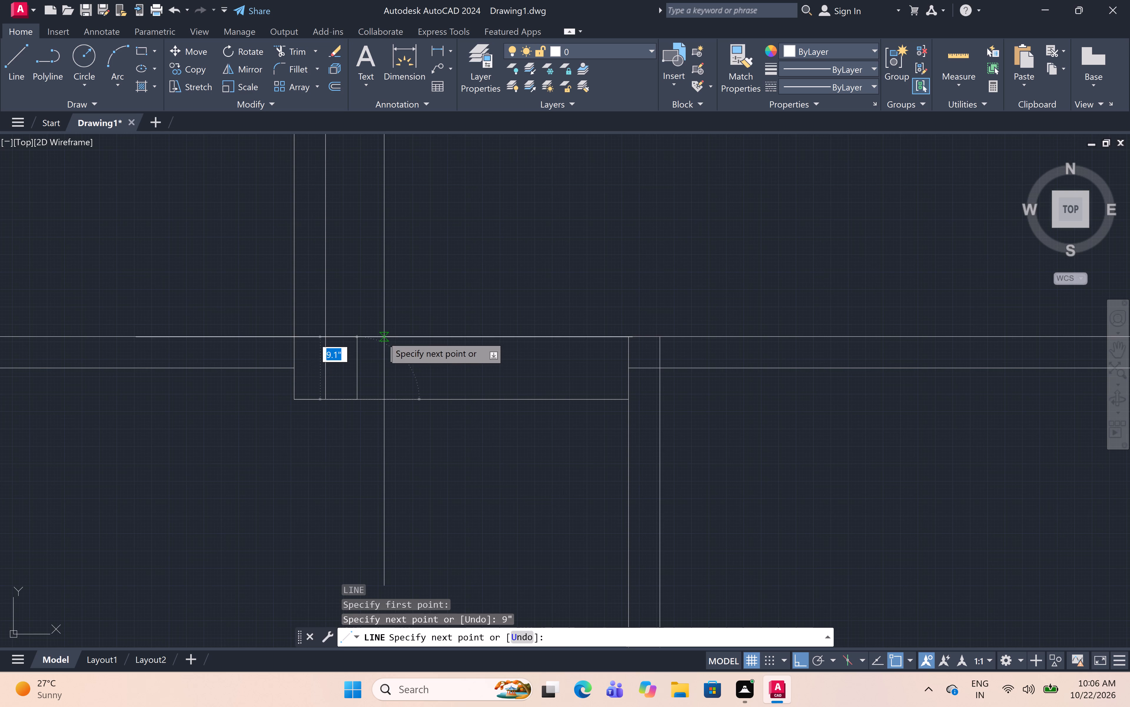
scroll(351, 333, up, 3)
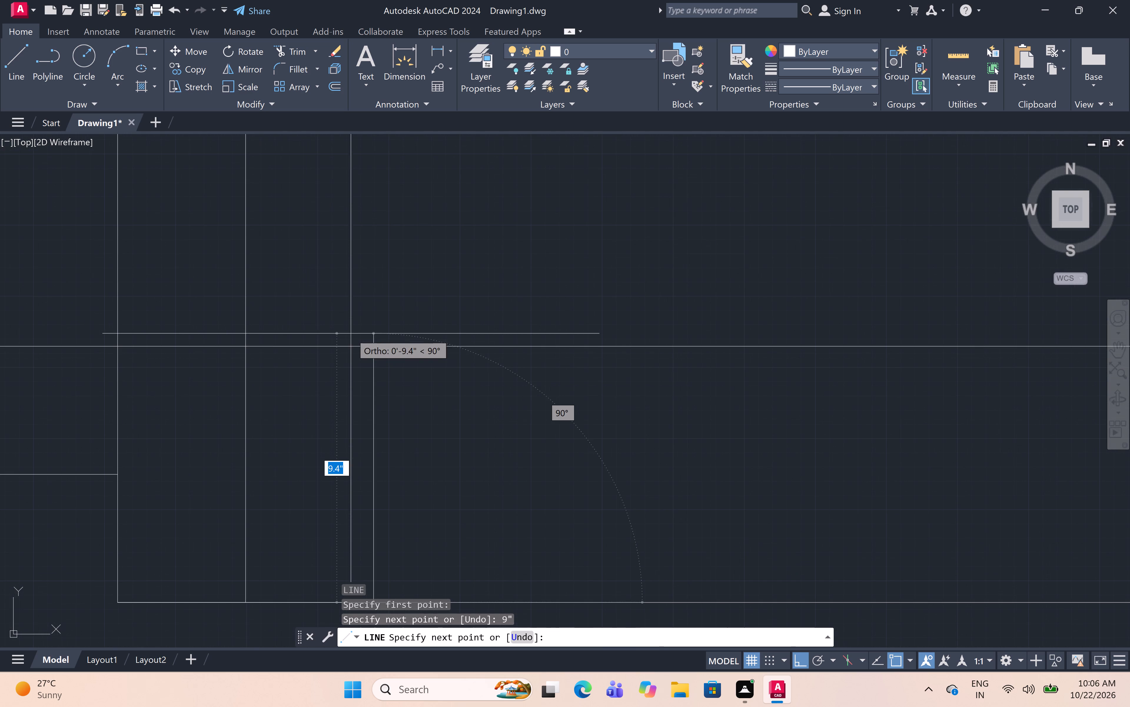
drag(375, 345, 373, 346)
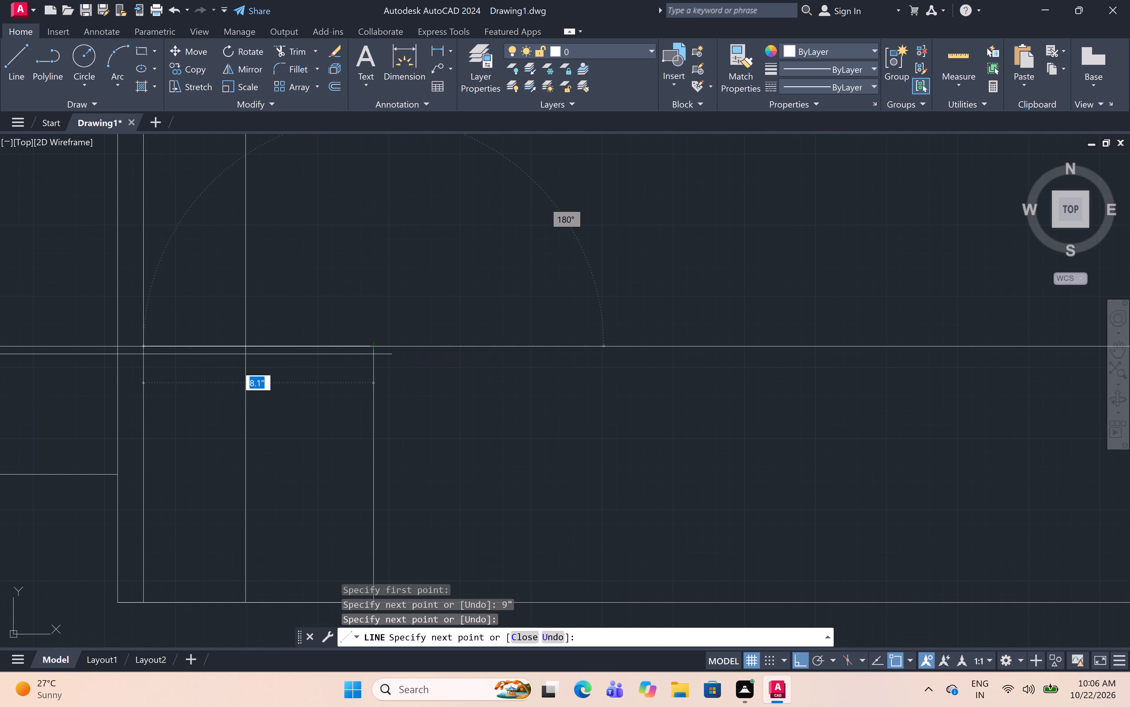
click(120, 349)
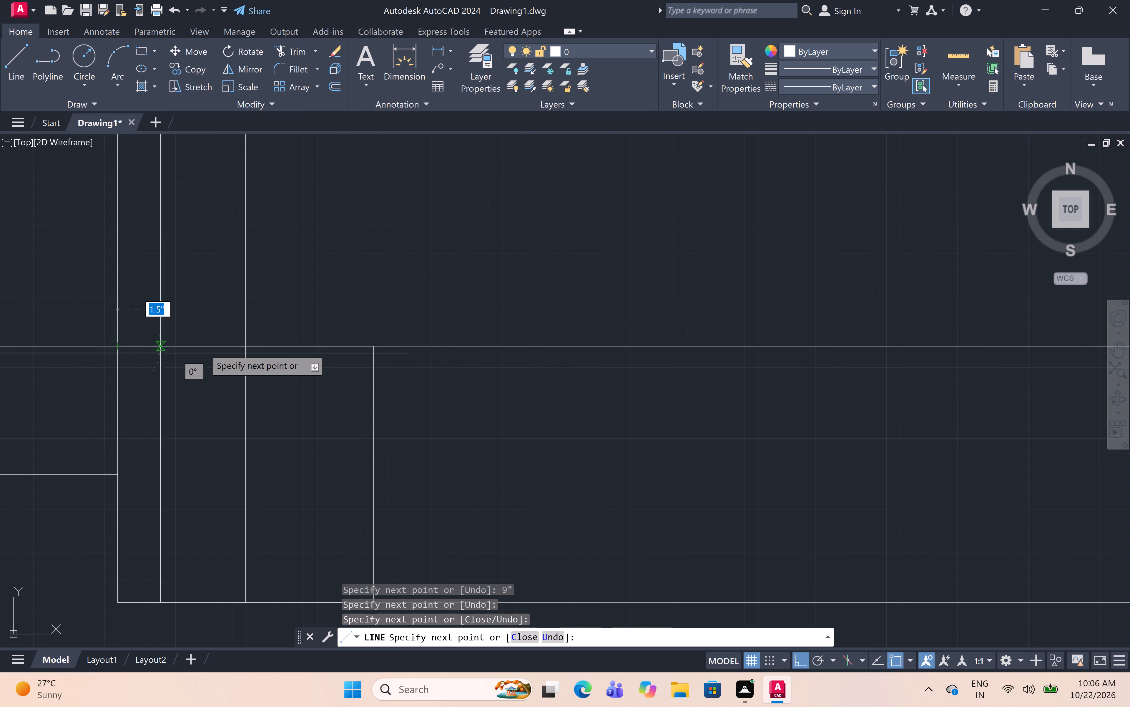
key(Escape)
Trim the vertical partition's right line inside the new 9" block.
scroll(243, 338, down, 3)
middle_drag(243, 338, 388, 289)
scroll(359, 327, up, 1)
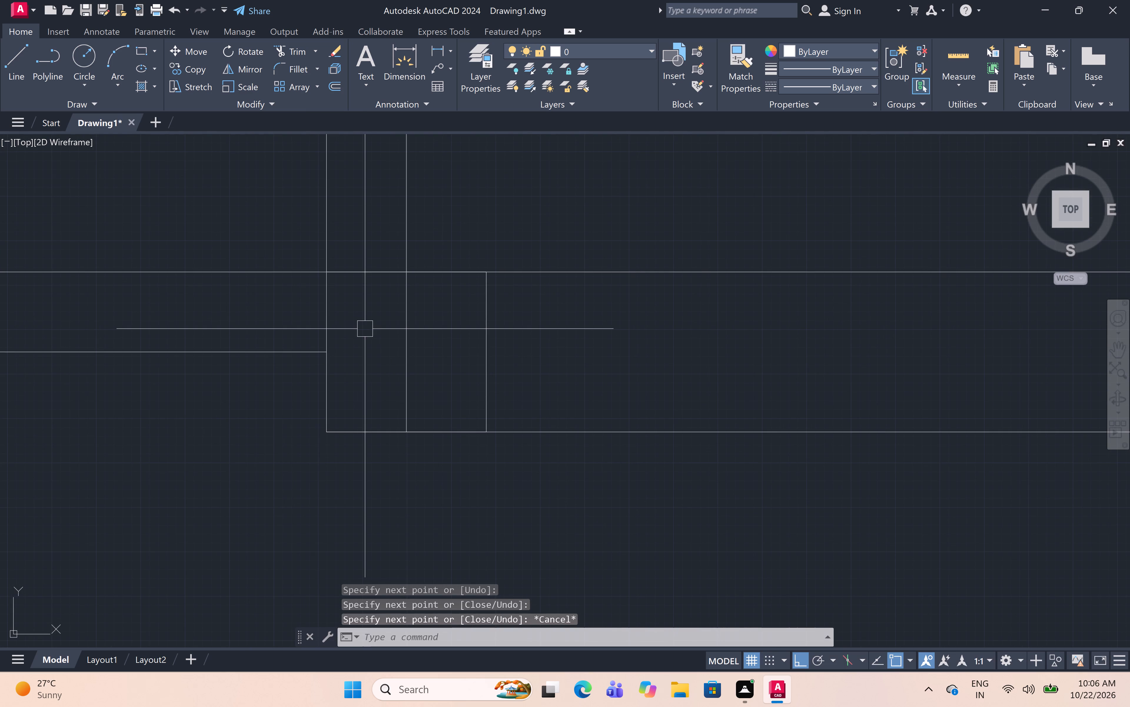
text(tr)
key(space)
click(386, 374)
click(435, 365)
scroll(430, 363, down, 2)
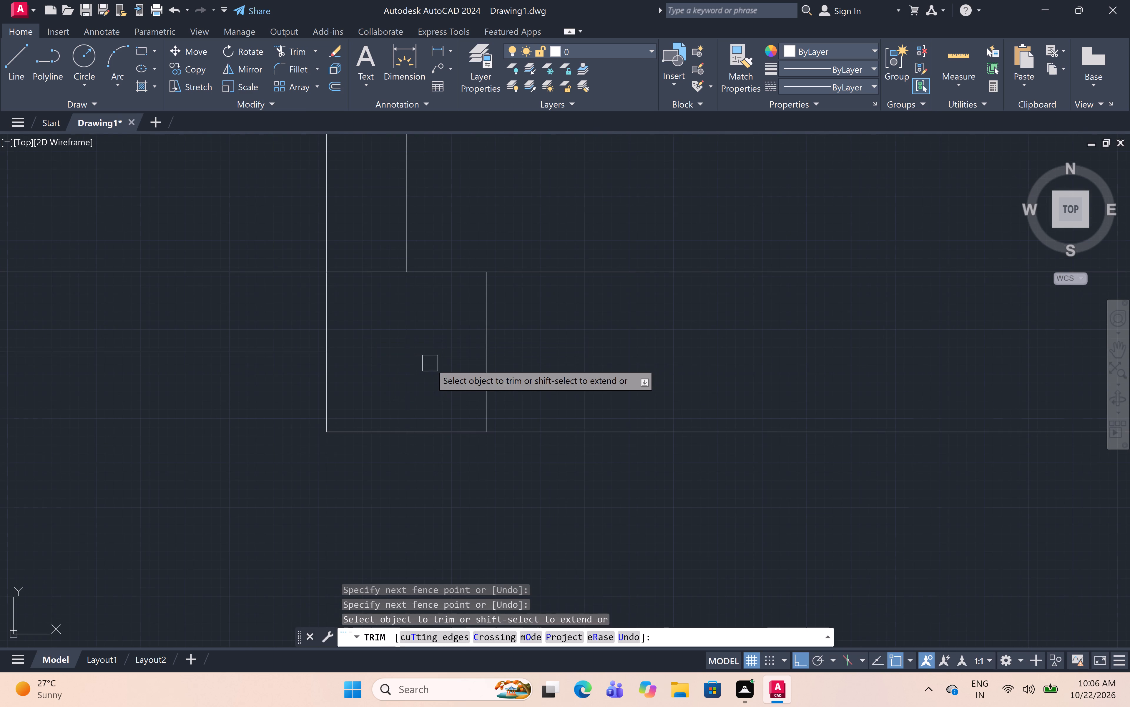
Trim both lines of the horizontal wall between the two vertical partitions of the upper rooms, opening the central passage.
scroll(430, 363, down, 2)
middle_drag(494, 270, 491, 332)
scroll(493, 318, down, 2)
middle_drag(493, 318, 490, 354)
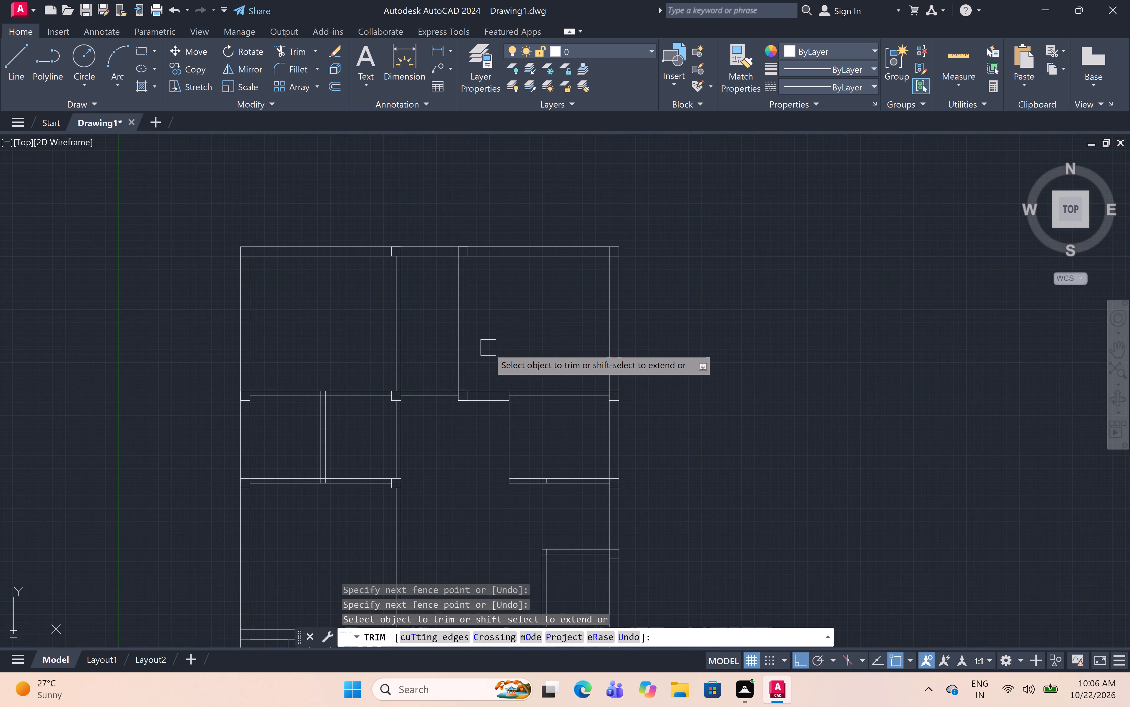
scroll(492, 331, down, 1)
middle_drag(492, 331, 511, 288)
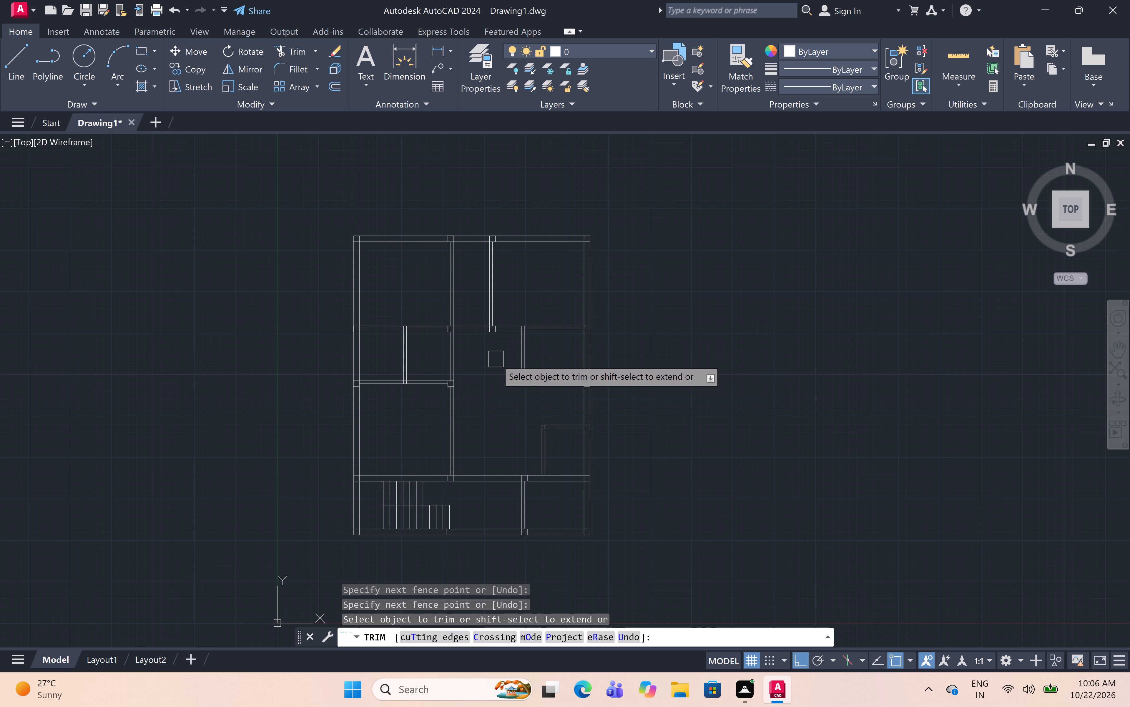
scroll(501, 378, down, 2)
middle_drag(501, 378, 507, 363)
middle_click(509, 357)
scroll(496, 341, up, 3)
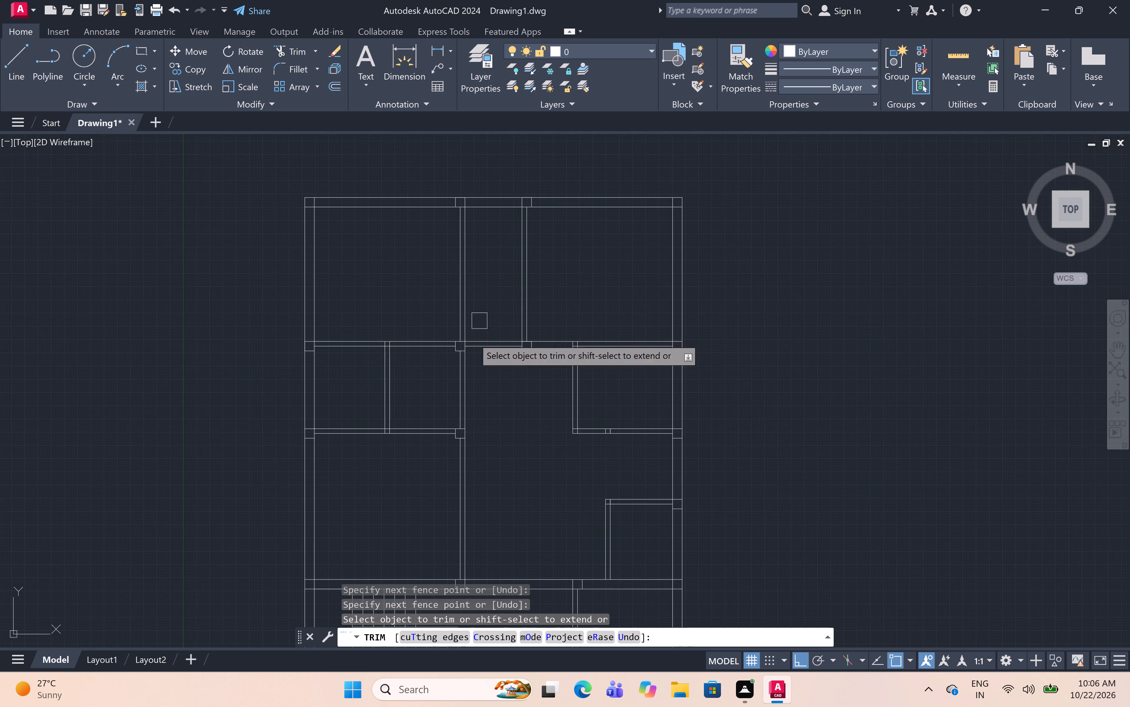
scroll(473, 343, up, 1)
key(Escape)
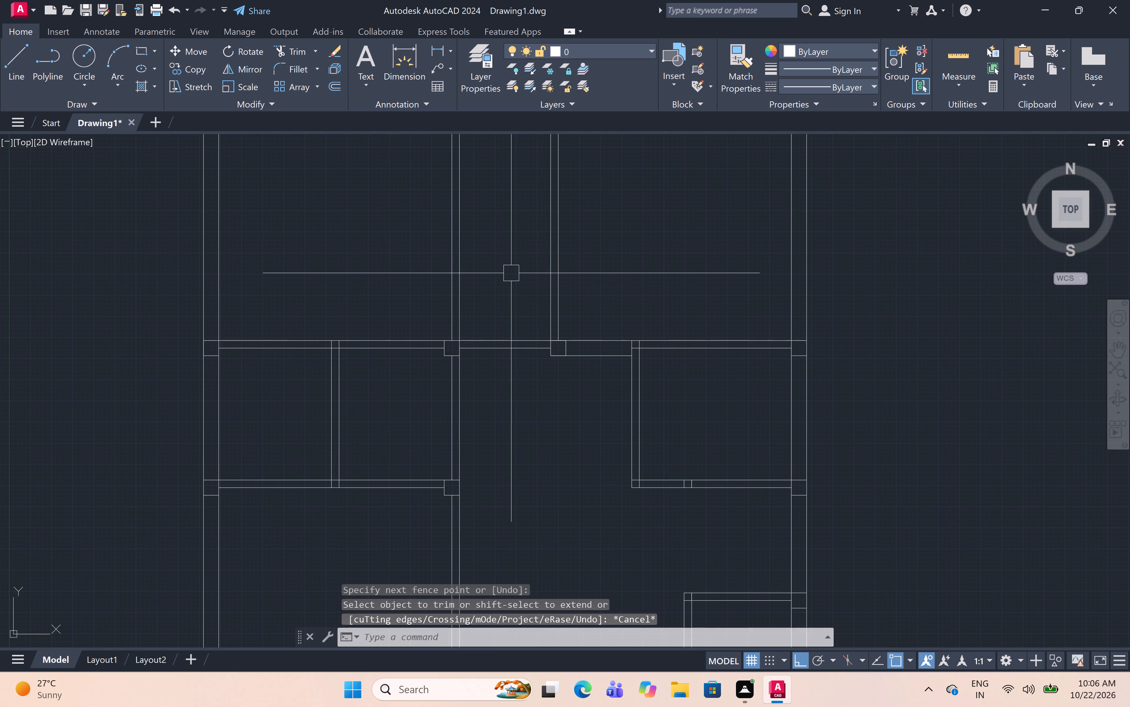
text(tr)
key(space)
click(511, 273)
click(489, 384)
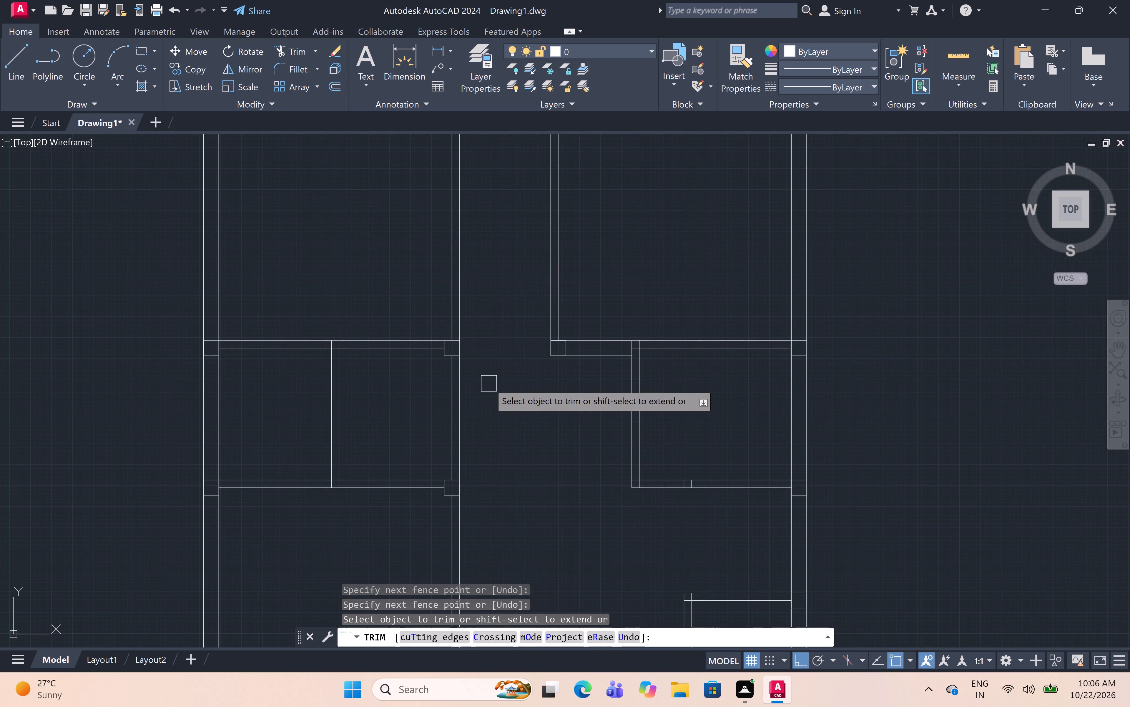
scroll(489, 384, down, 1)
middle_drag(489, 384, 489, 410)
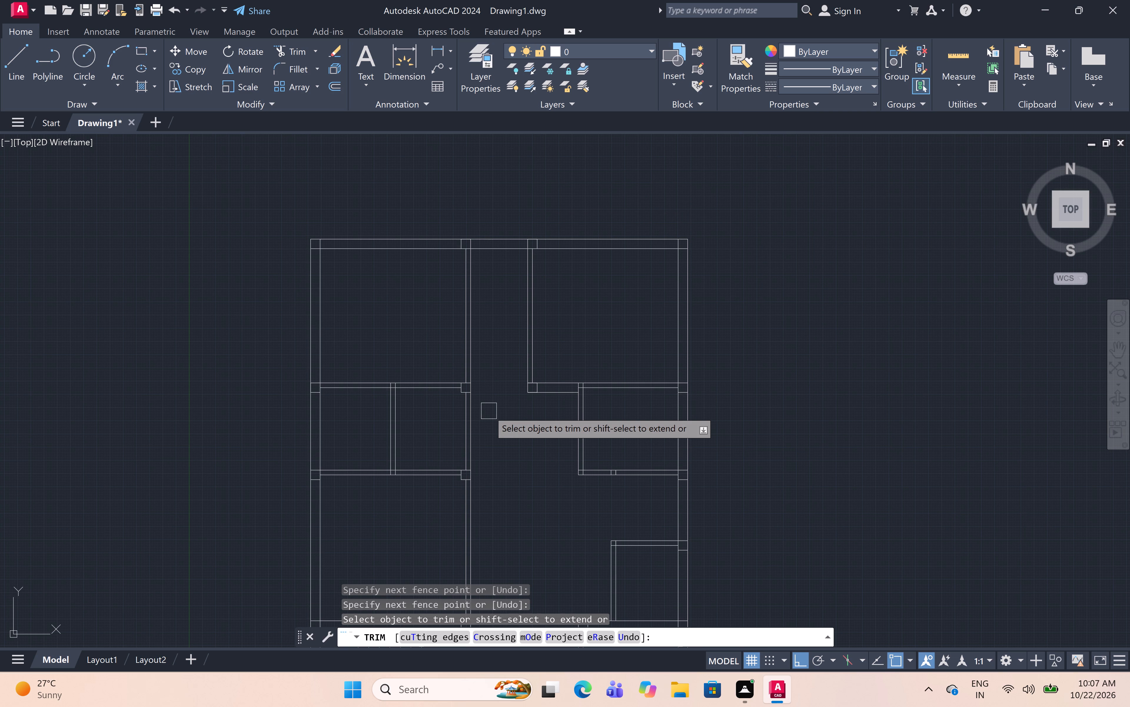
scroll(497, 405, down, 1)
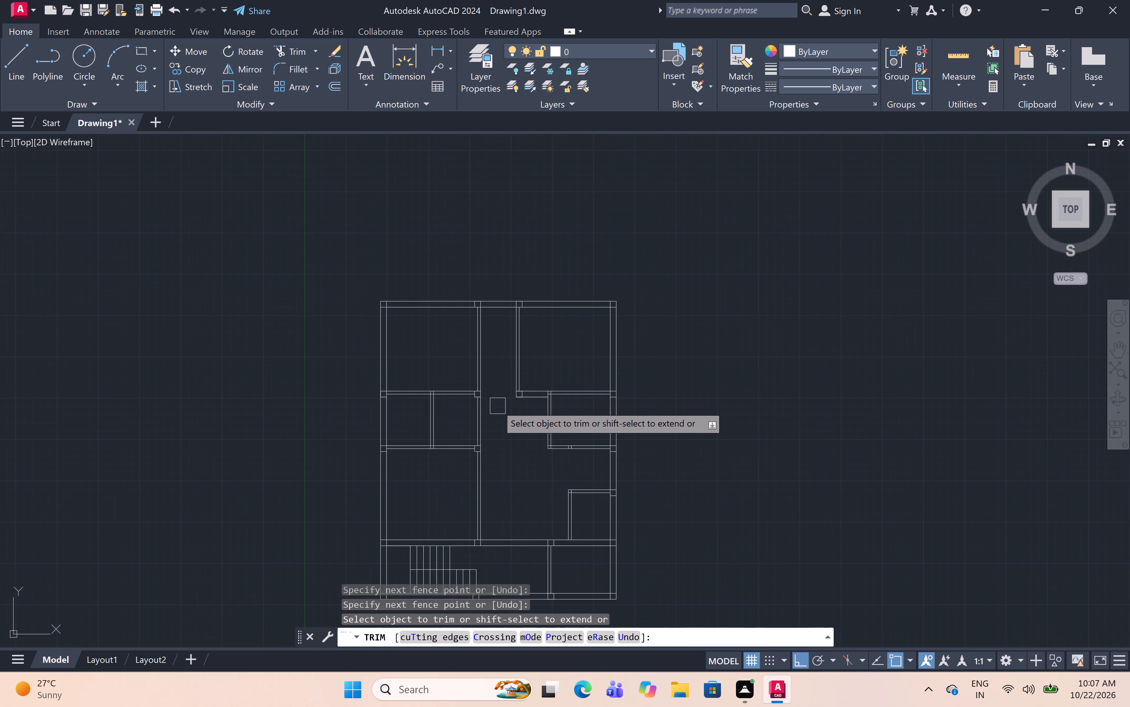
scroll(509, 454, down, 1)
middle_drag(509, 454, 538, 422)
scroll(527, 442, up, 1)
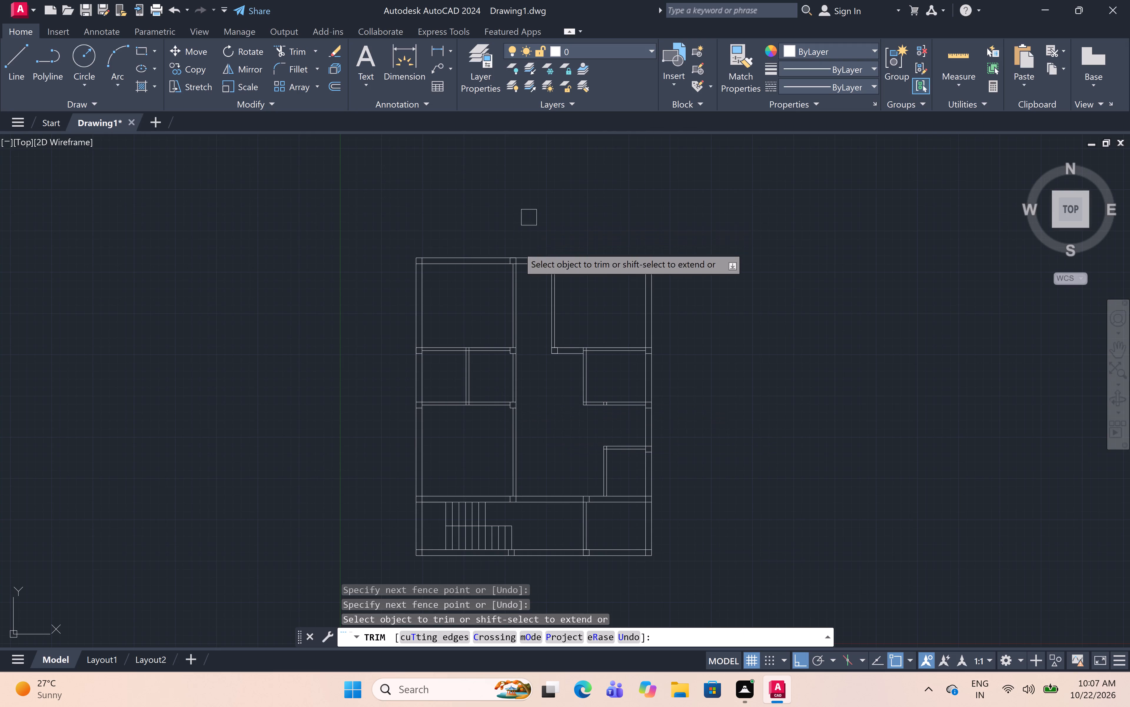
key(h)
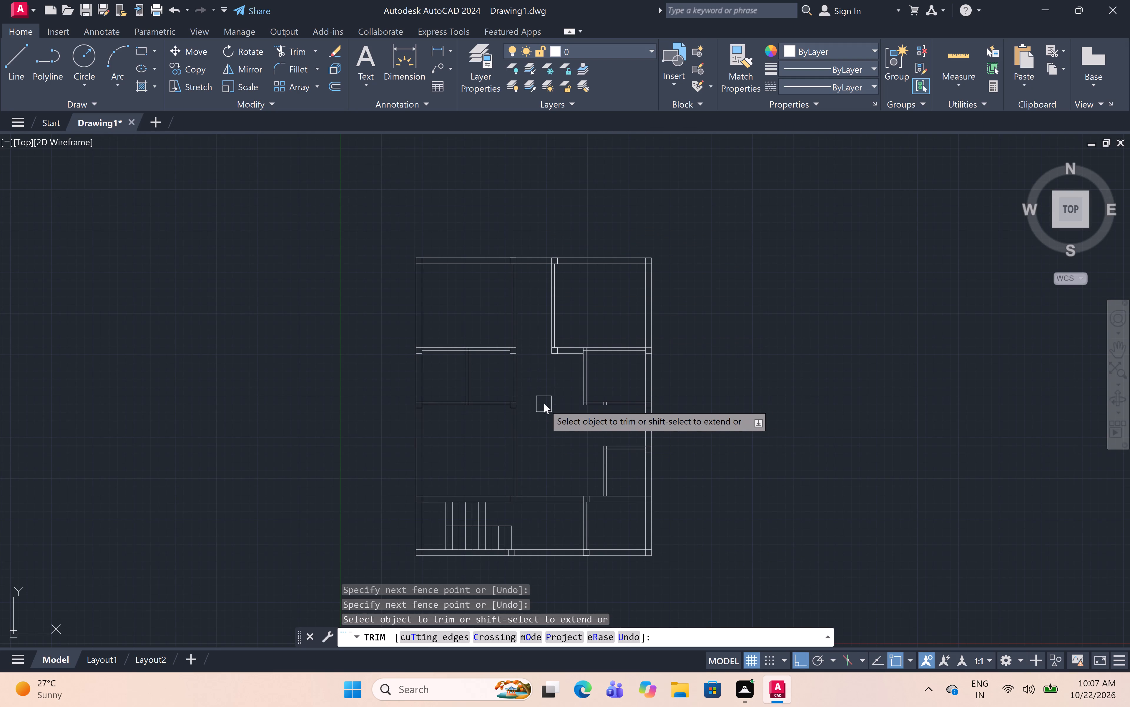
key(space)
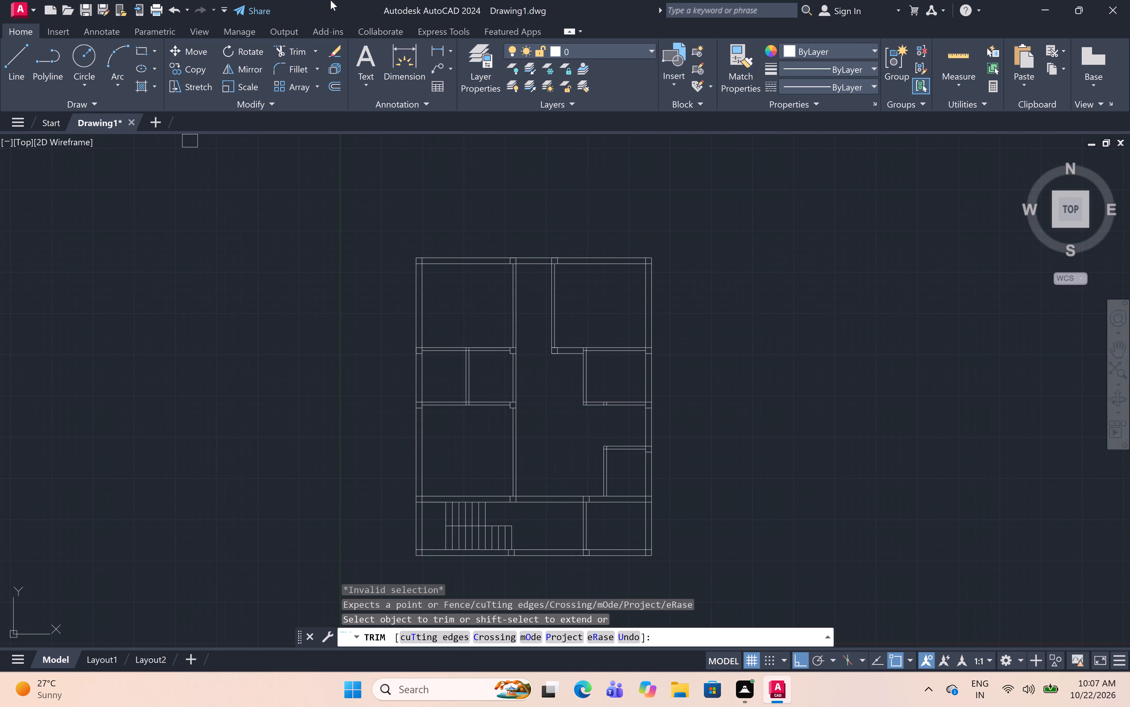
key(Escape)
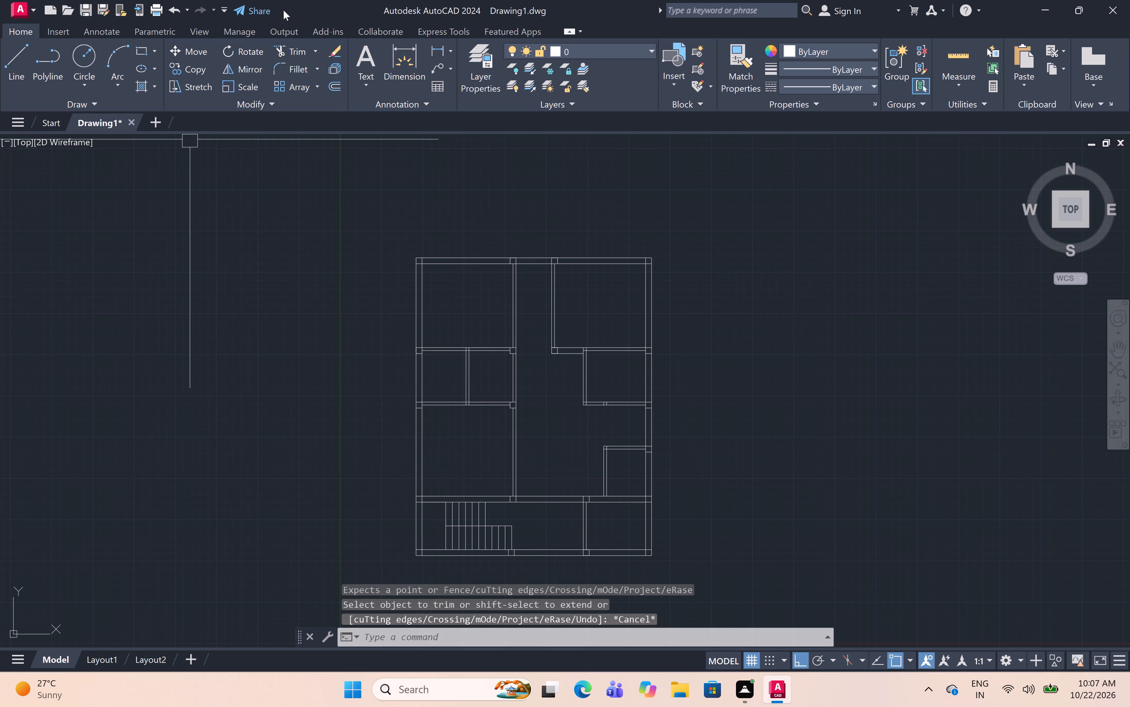
Start a hatch and set its type to Solid.
text(h)
key(space)
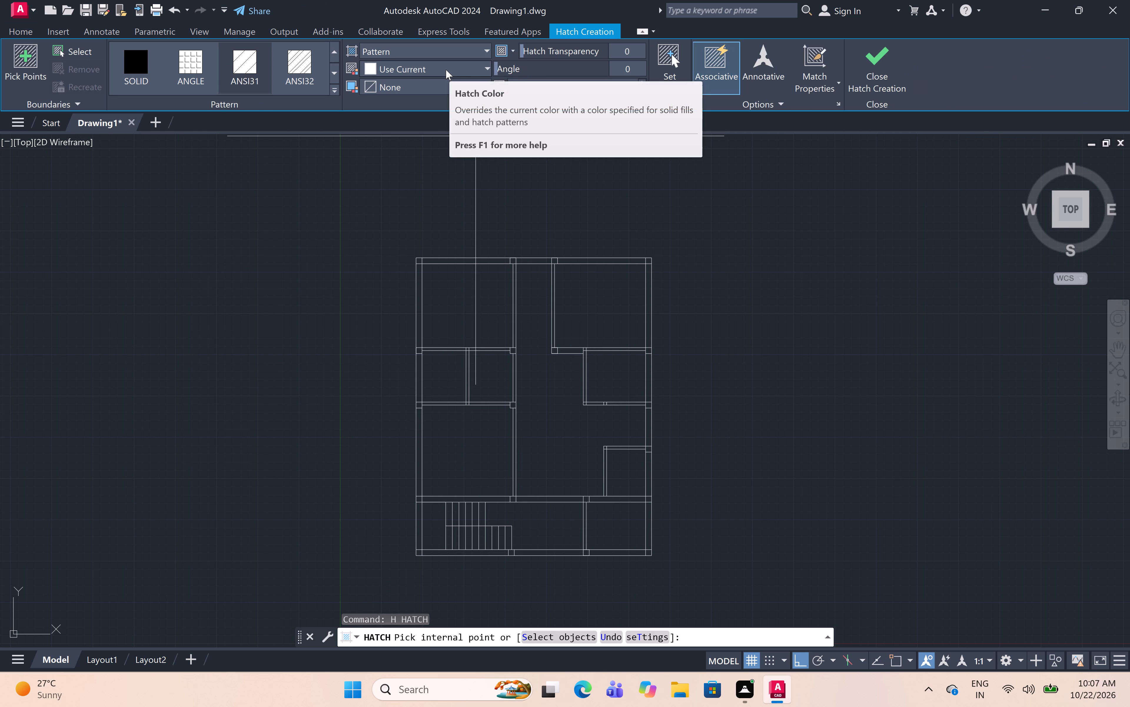
click(451, 49)
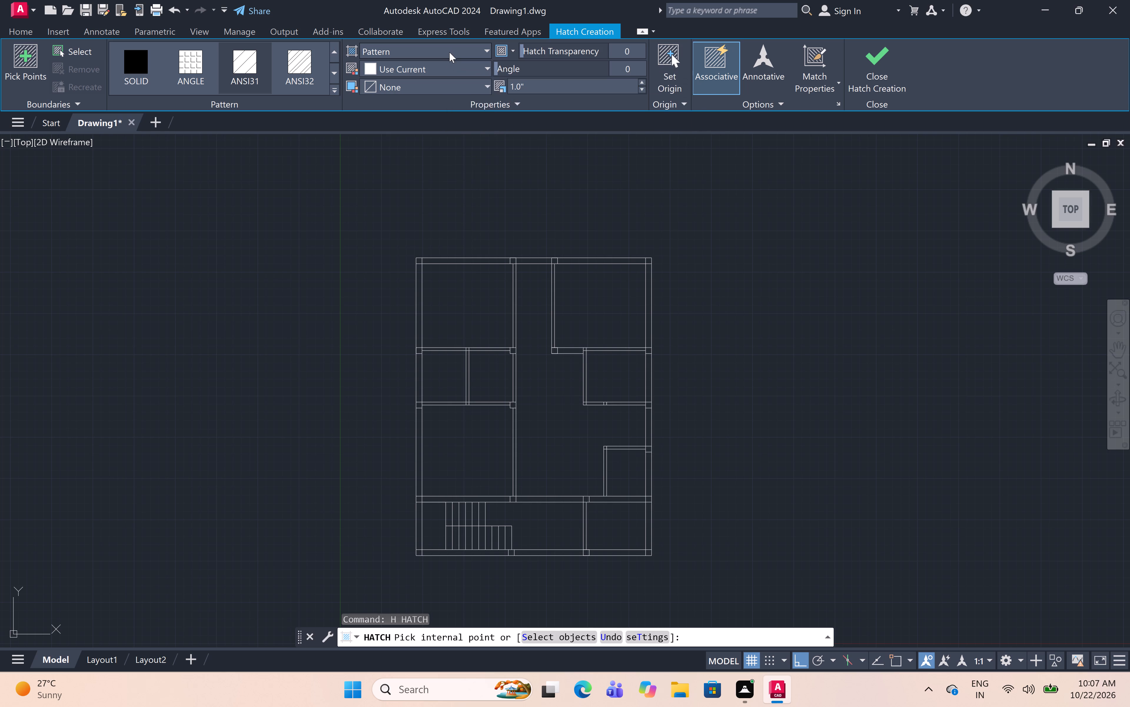
click(436, 66)
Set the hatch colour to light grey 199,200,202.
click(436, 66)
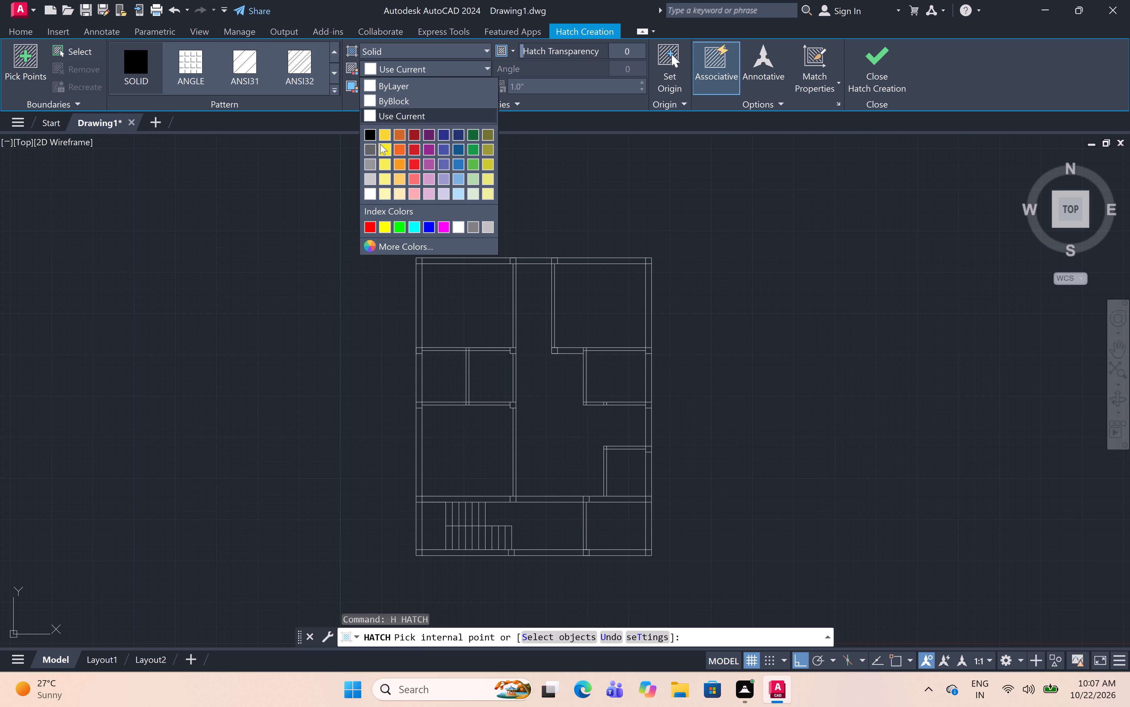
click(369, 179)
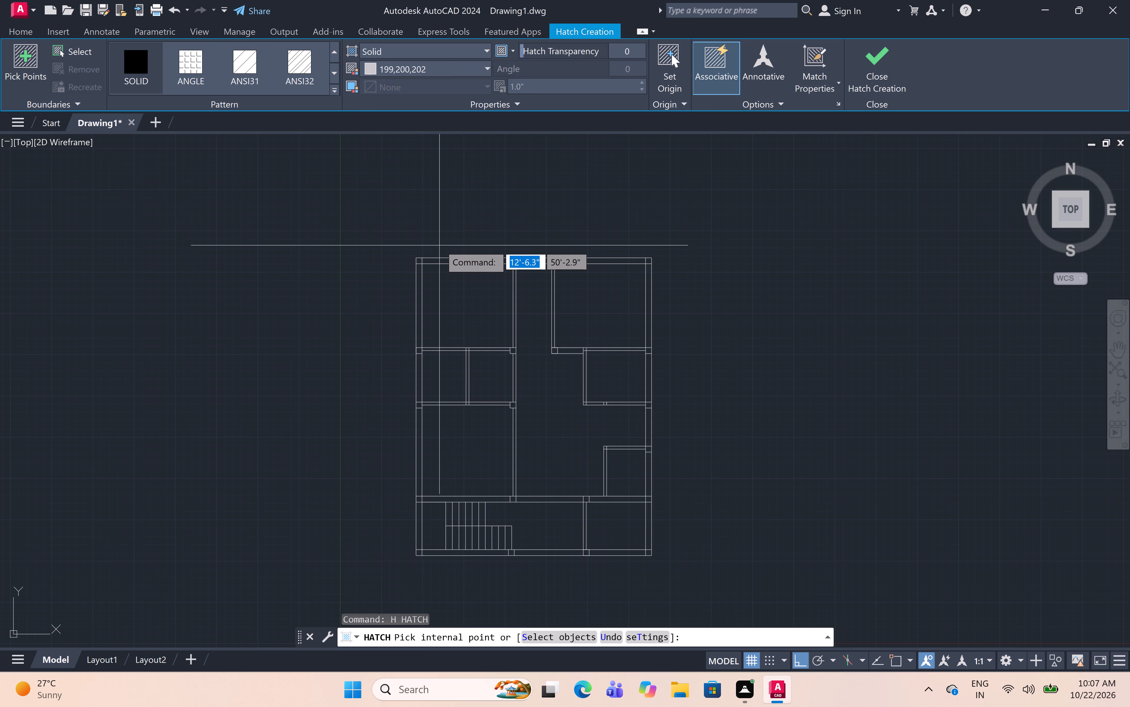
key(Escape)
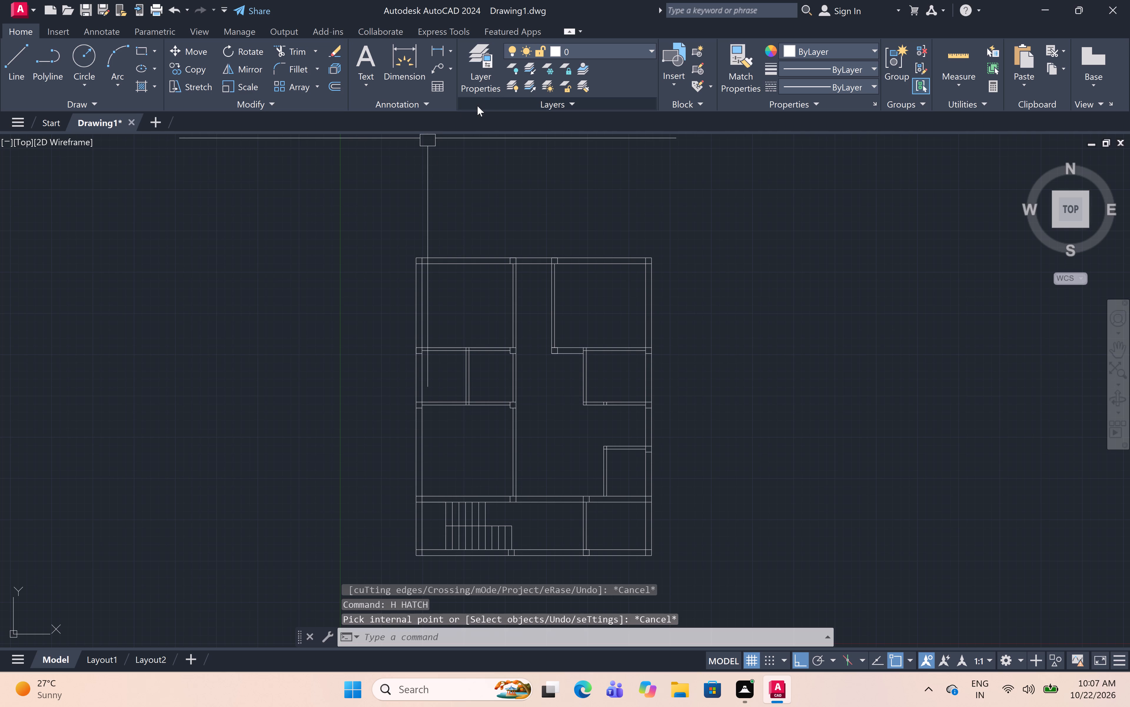
Hatch the four 9" blocks along the plan's top wall with a solid fill in colour 242,113,114.
text(h)
key(space)
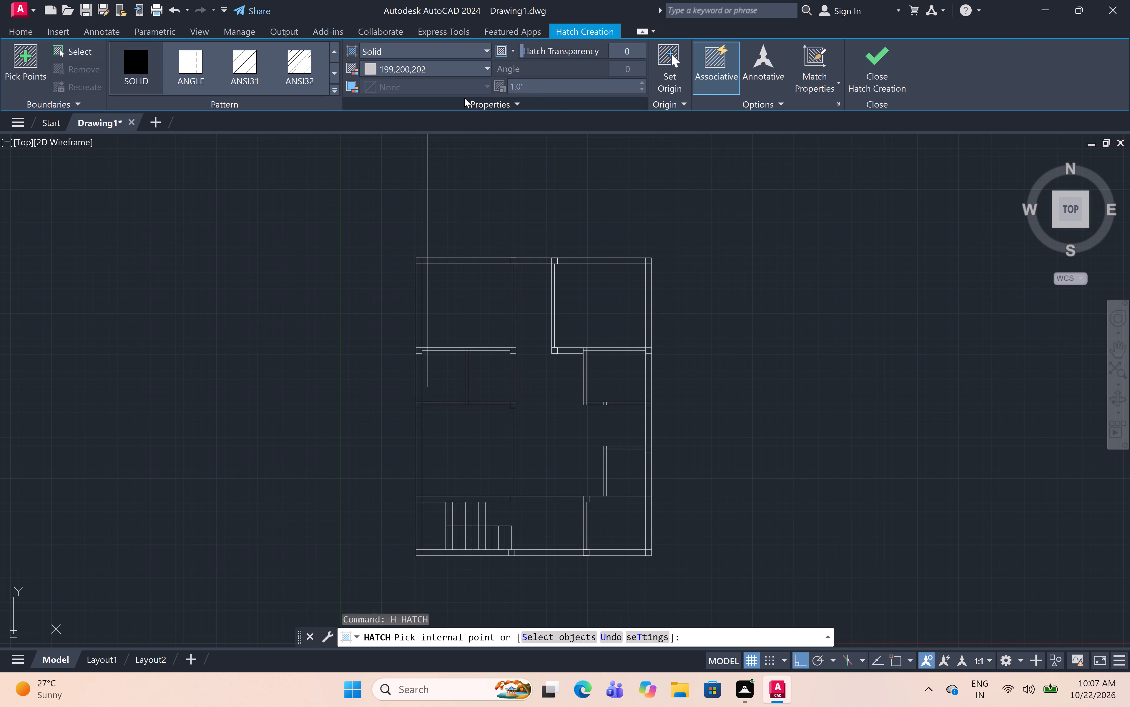
click(453, 64)
click(451, 69)
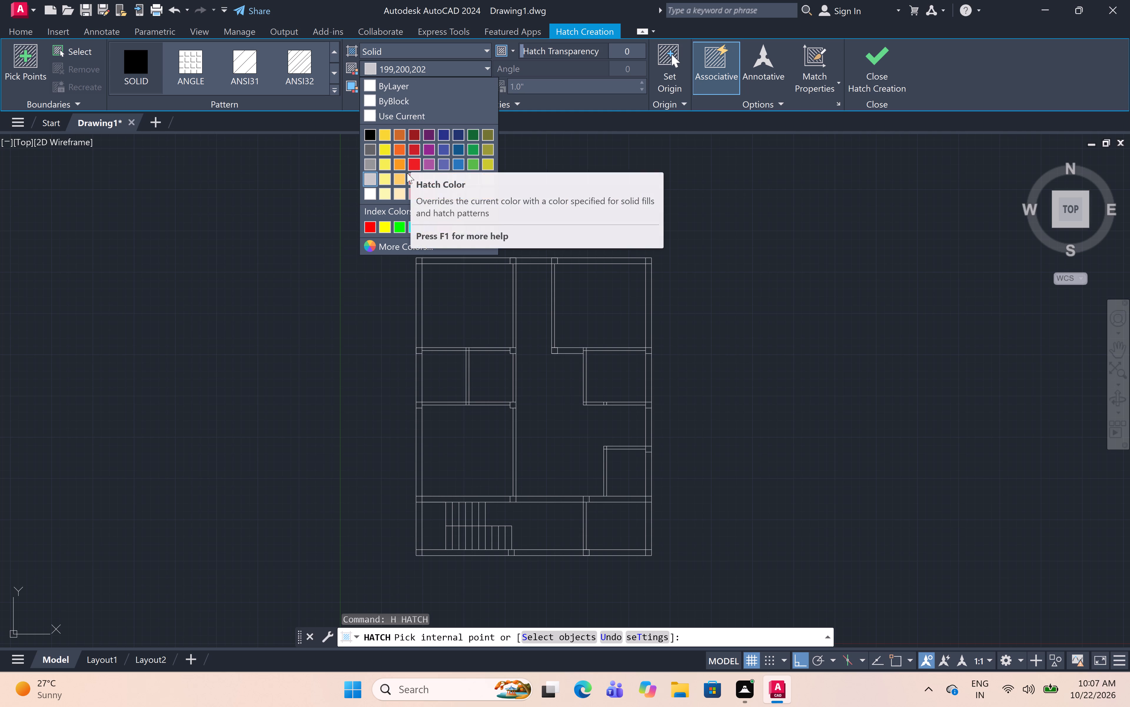
click(413, 180)
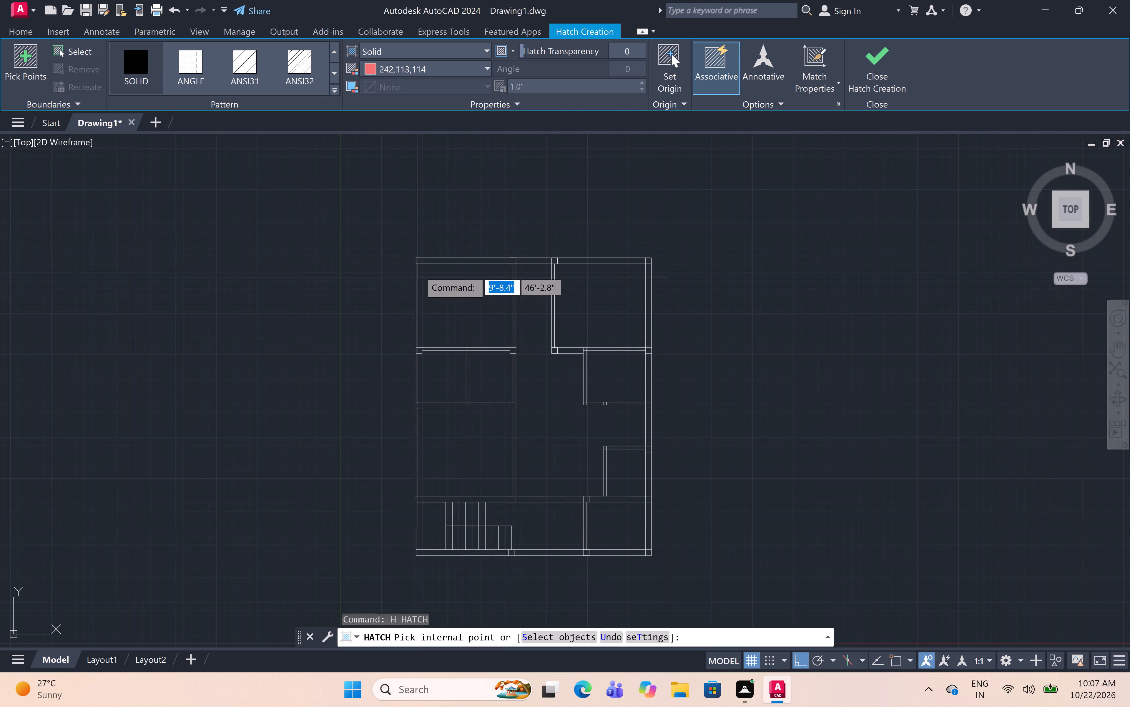
scroll(422, 258, up, 4)
click(409, 271)
scroll(411, 230, down, 7)
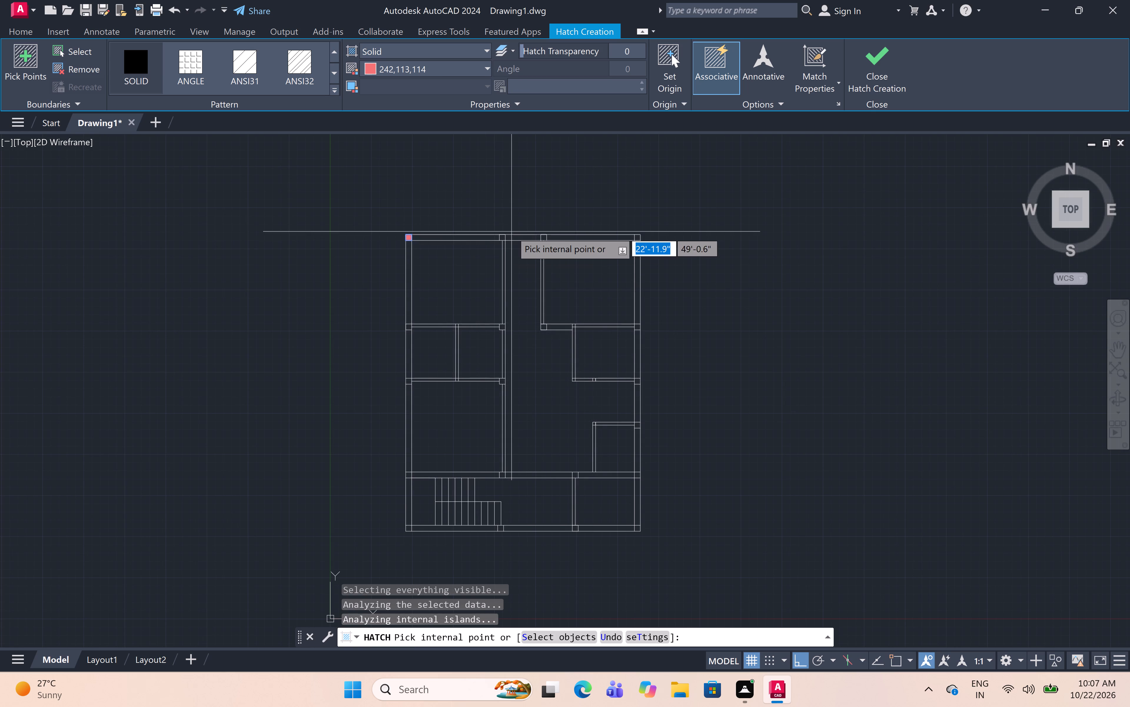
scroll(508, 241, up, 11)
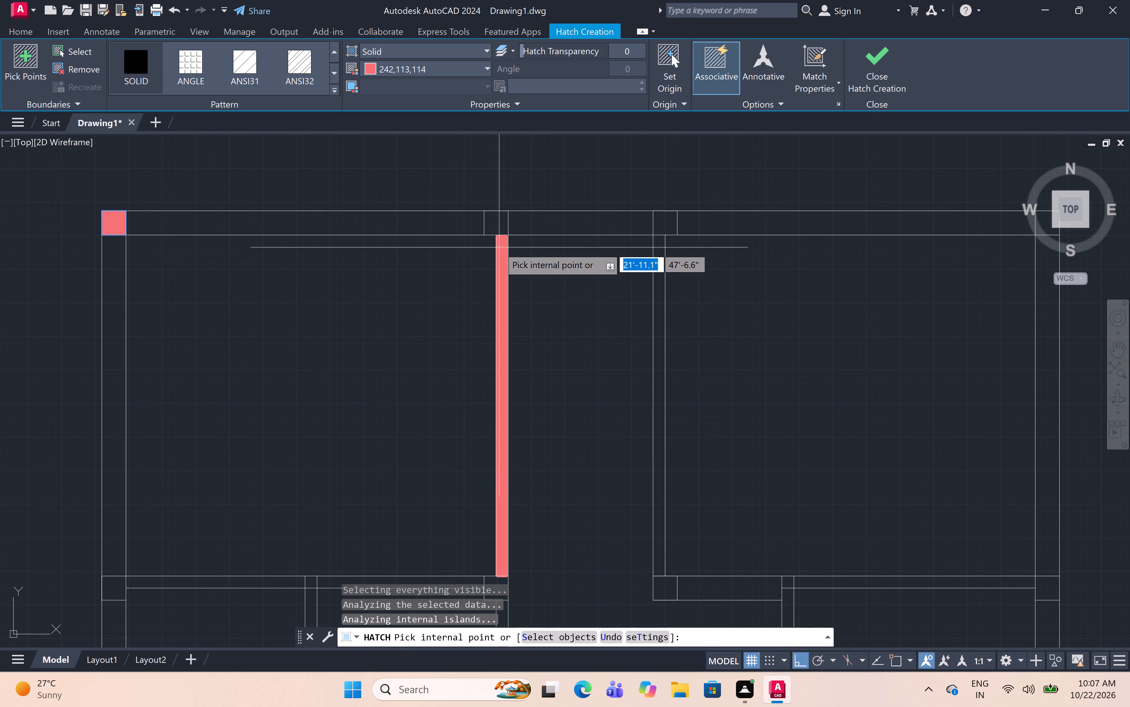
click(489, 221)
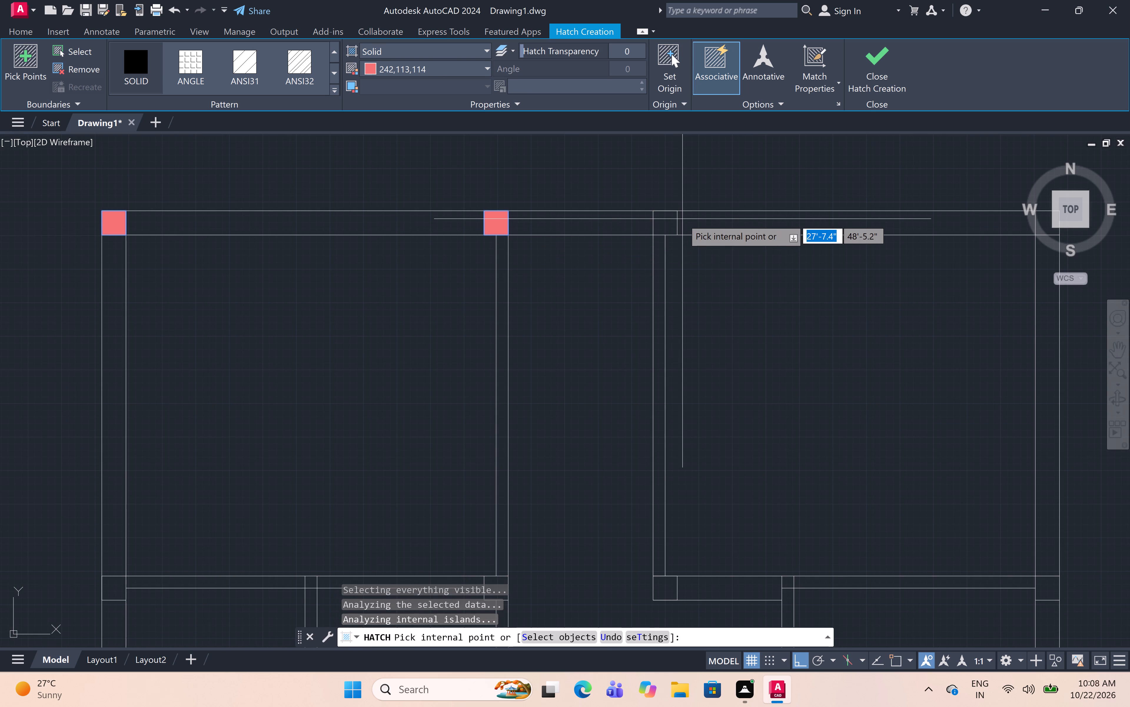
click(664, 227)
middle_drag(660, 230, 419, 243)
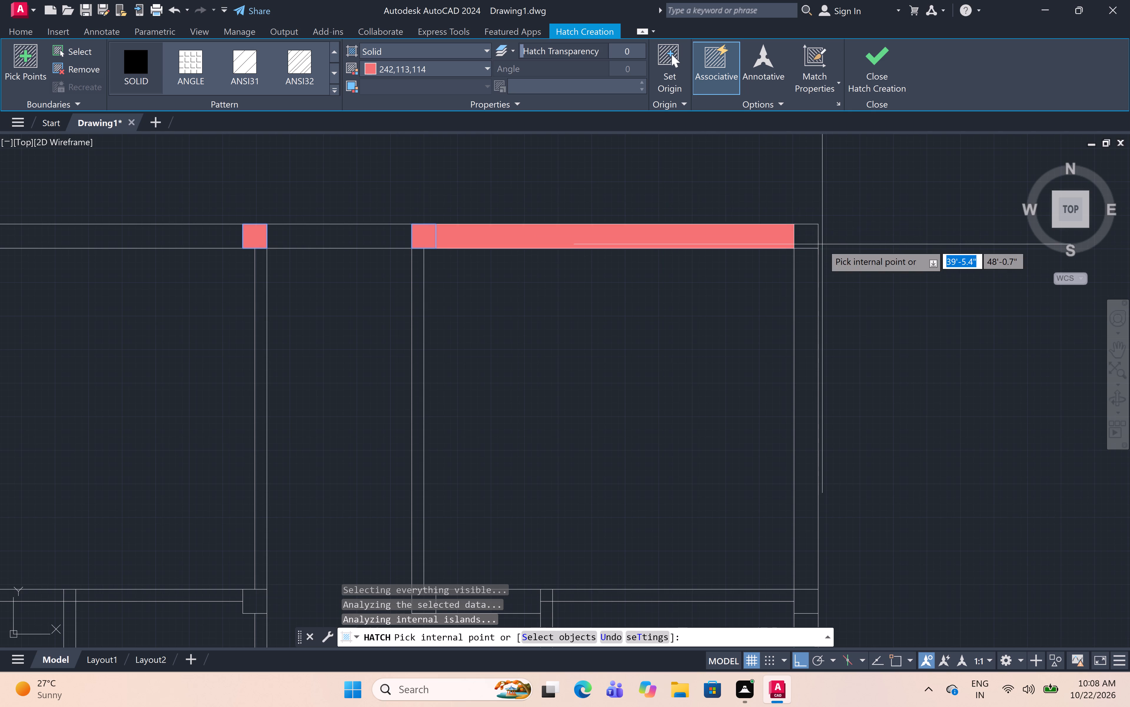
click(802, 240)
Hatch the two 9" blocks at the ends of the upper-left room's lower wall with the solid 242,113,114 fill.
scroll(797, 214, down, 7)
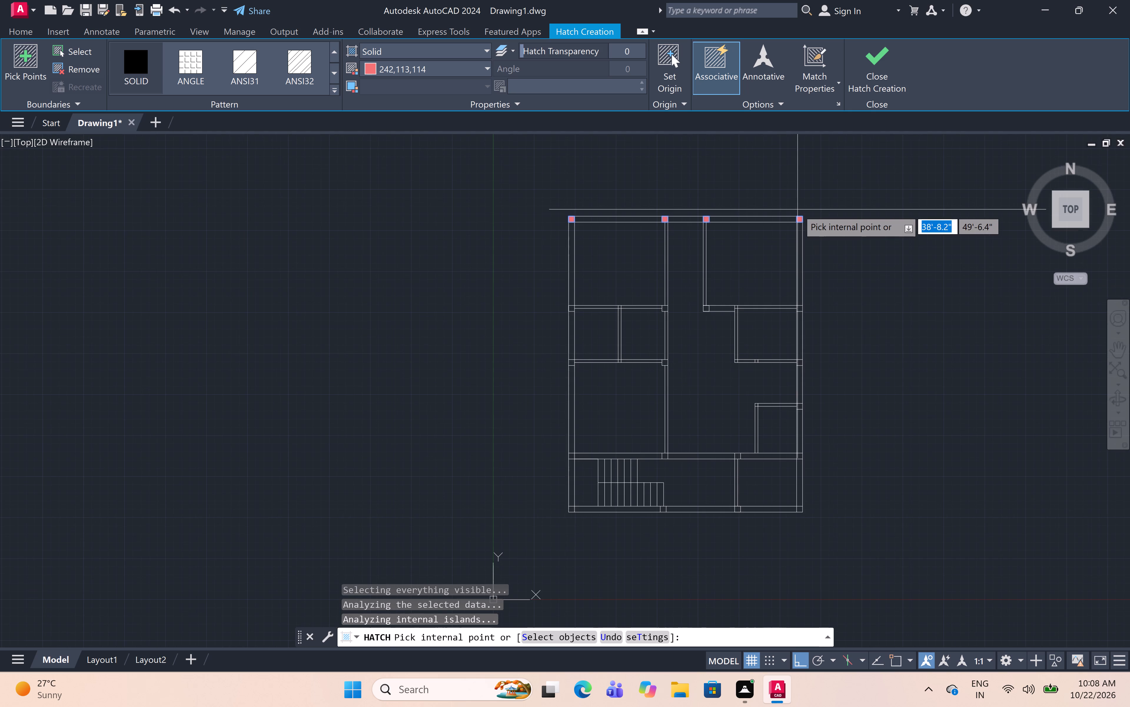
scroll(797, 209, down, 1)
scroll(660, 275, up, 5)
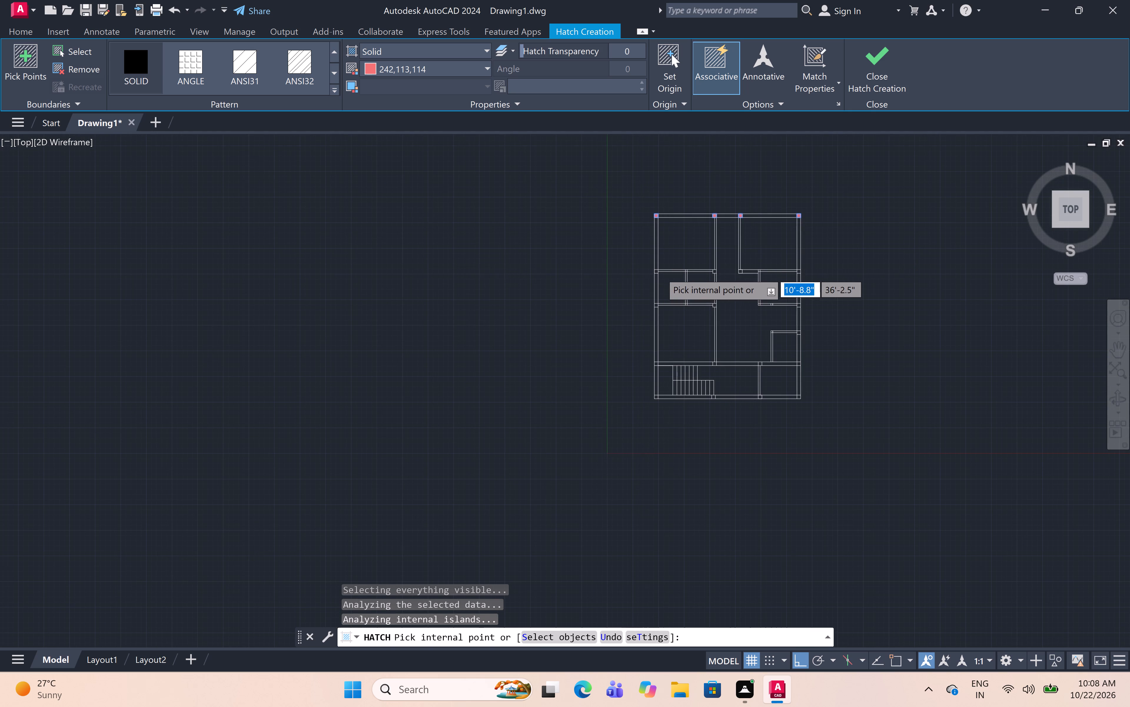
scroll(652, 262, up, 3)
click(646, 281)
scroll(635, 275, down, 5)
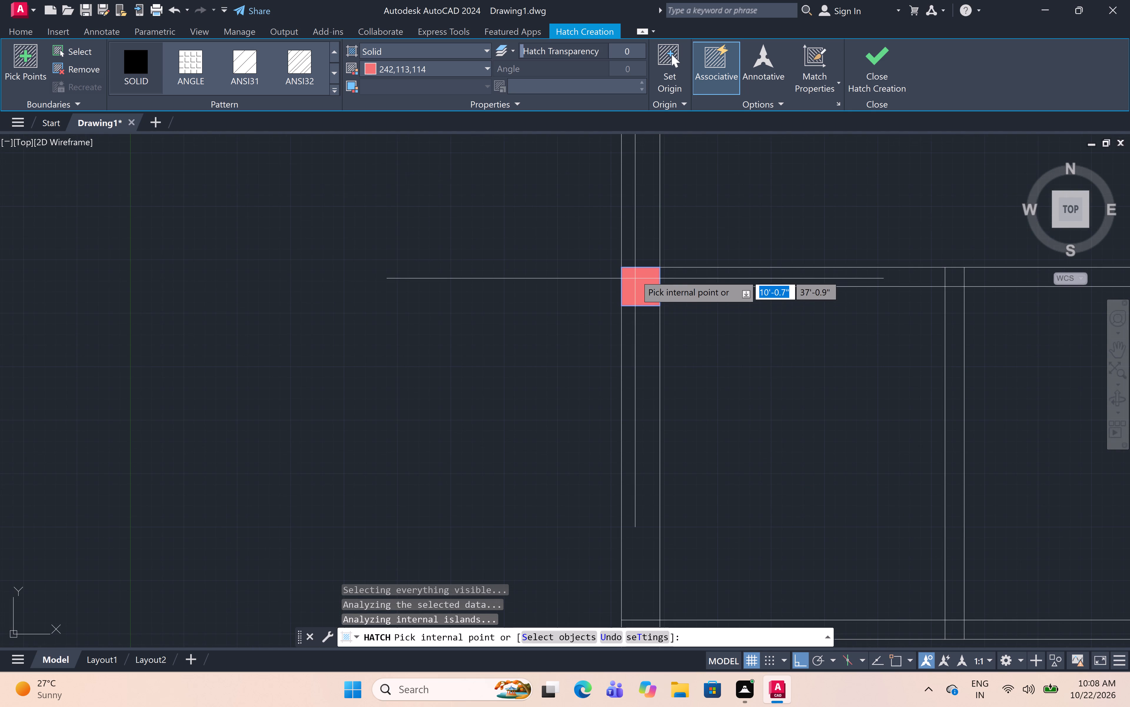
scroll(646, 264, down, 2)
scroll(798, 275, up, 5)
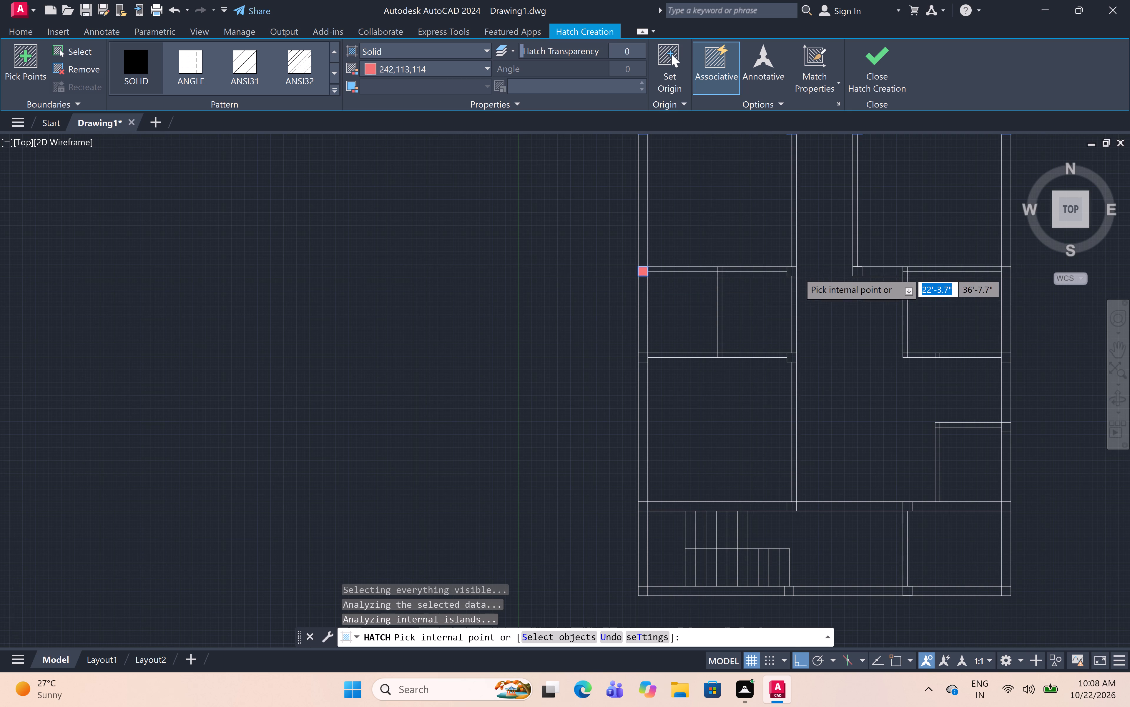
scroll(795, 265, up, 4)
click(763, 288)
Hatch the two 9" blocks on the upper-right room's lower wall, at the passage corner and outer wall, with the same solid fill.
scroll(760, 283, down, 12)
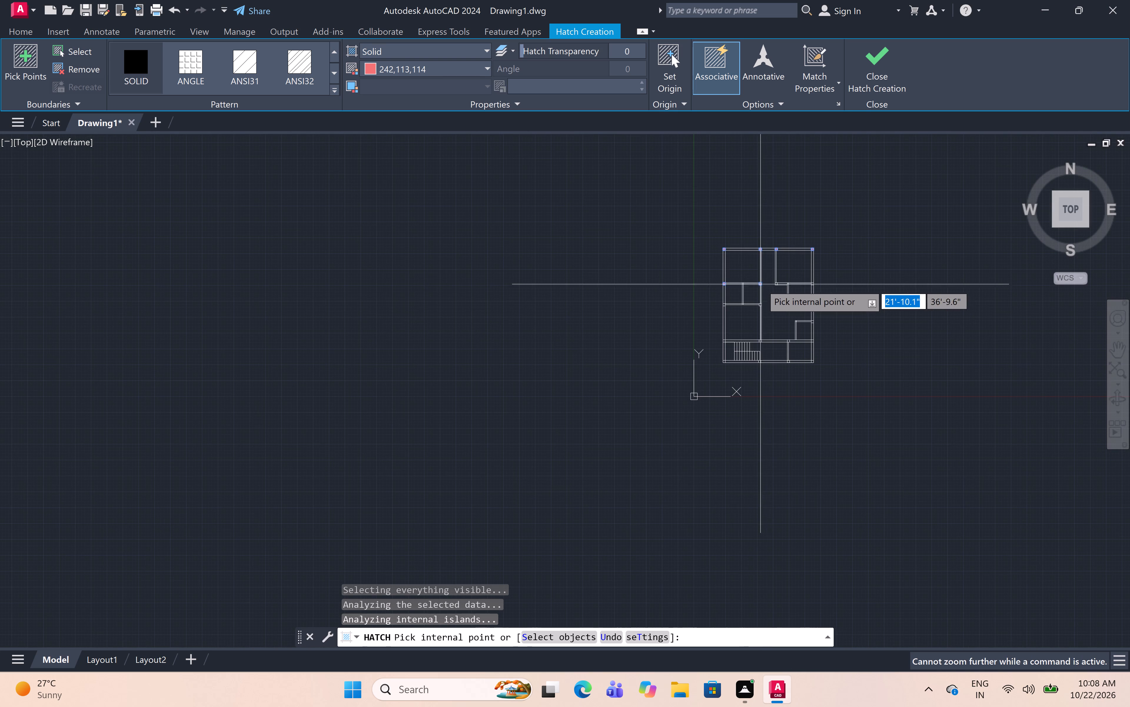
scroll(778, 281, up, 10)
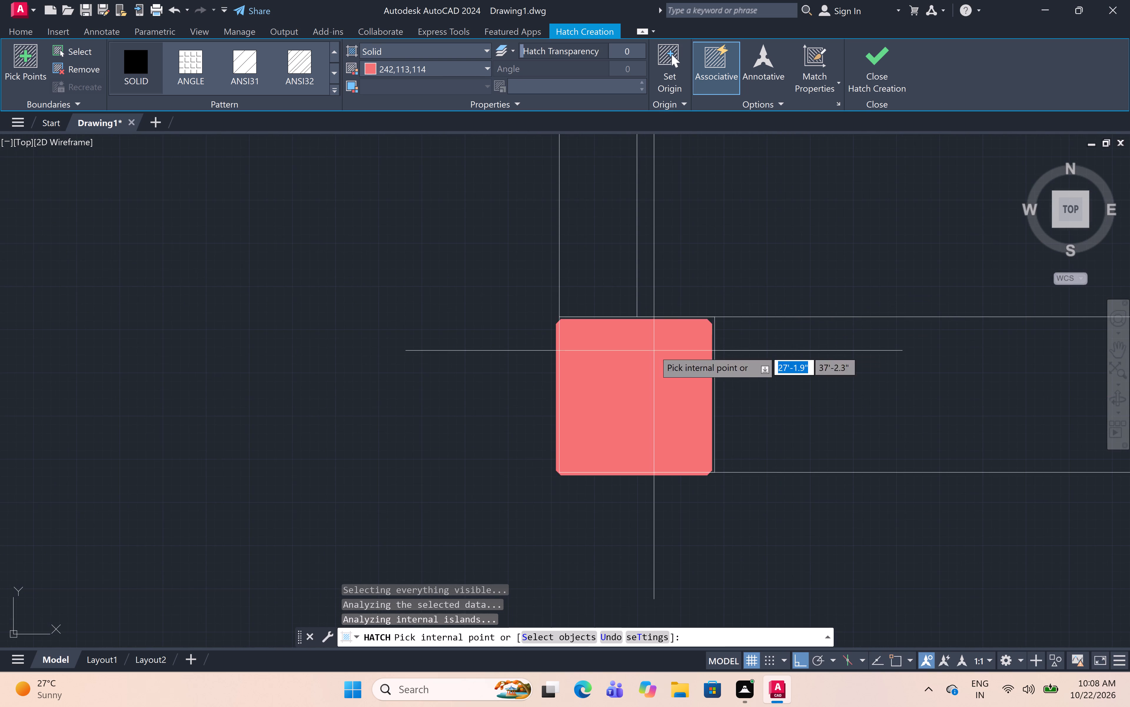
click(654, 349)
scroll(644, 322, down, 12)
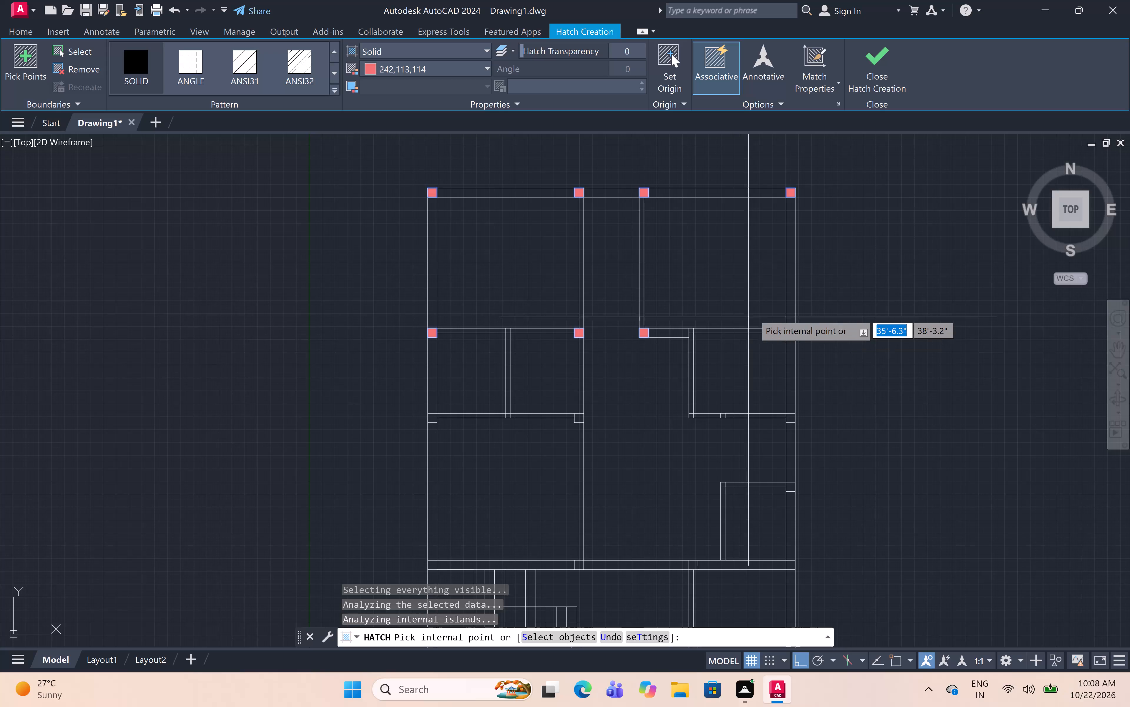
scroll(803, 335, up, 2)
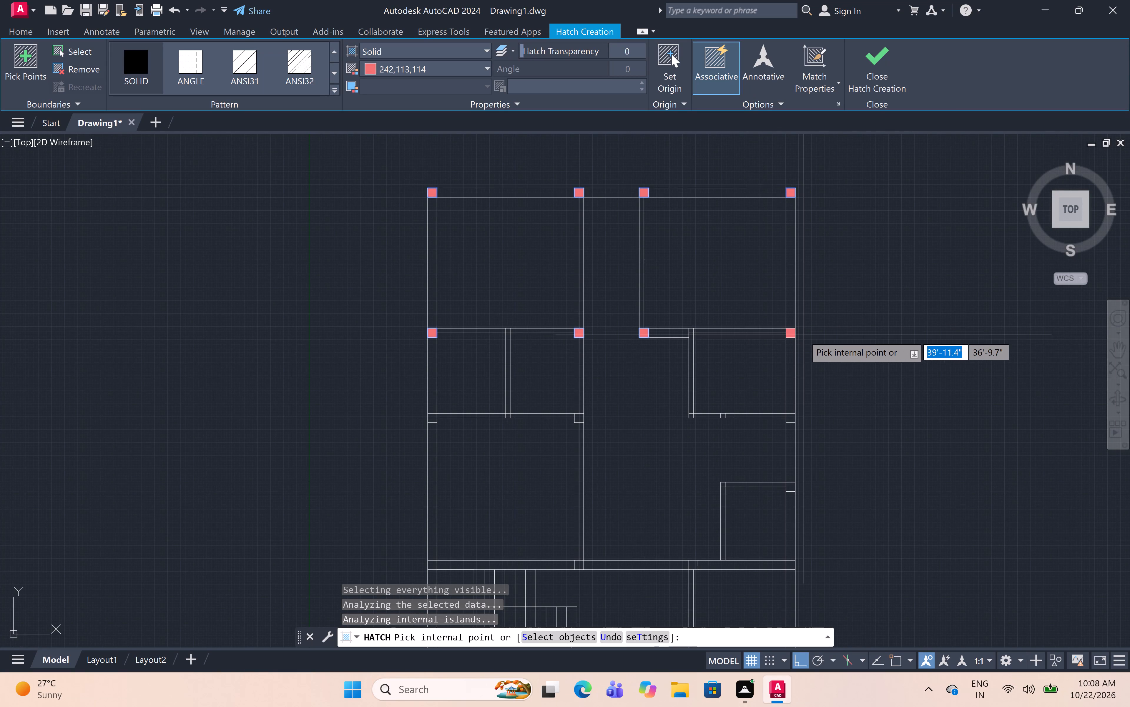
scroll(803, 335, up, 2)
scroll(766, 338, up, 3)
click(793, 322)
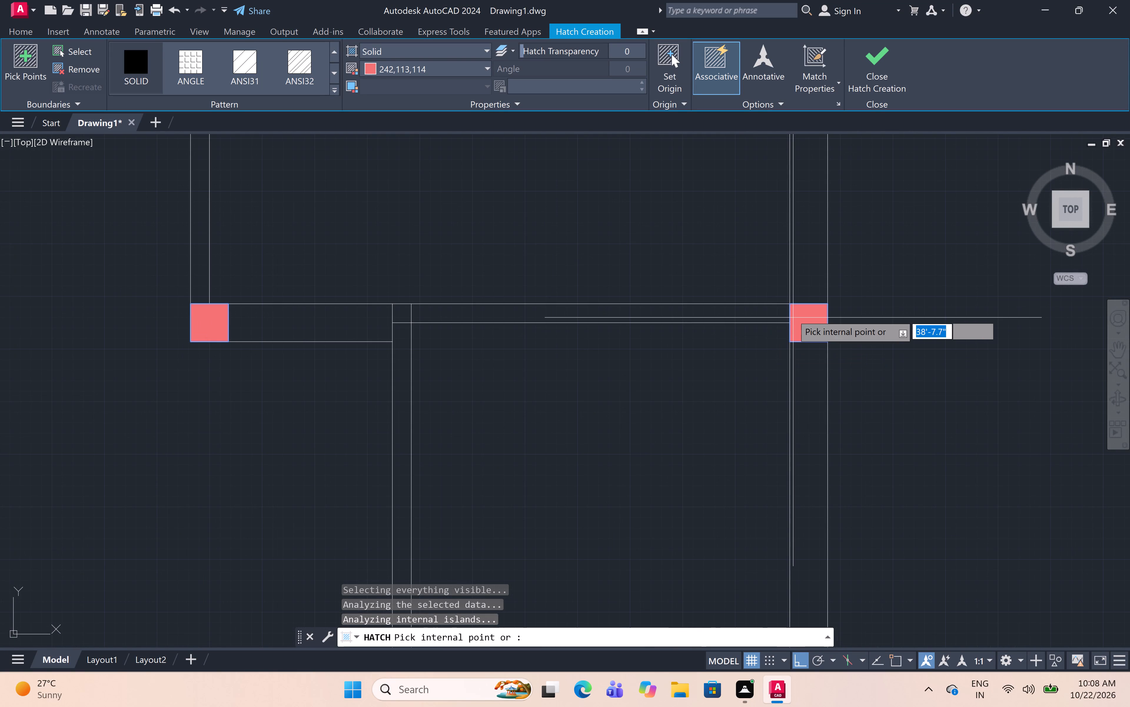
Fill the two 9" blocks at the ends of the wall below the two small left-side rooms with the solid hatch.
scroll(788, 306, down, 11)
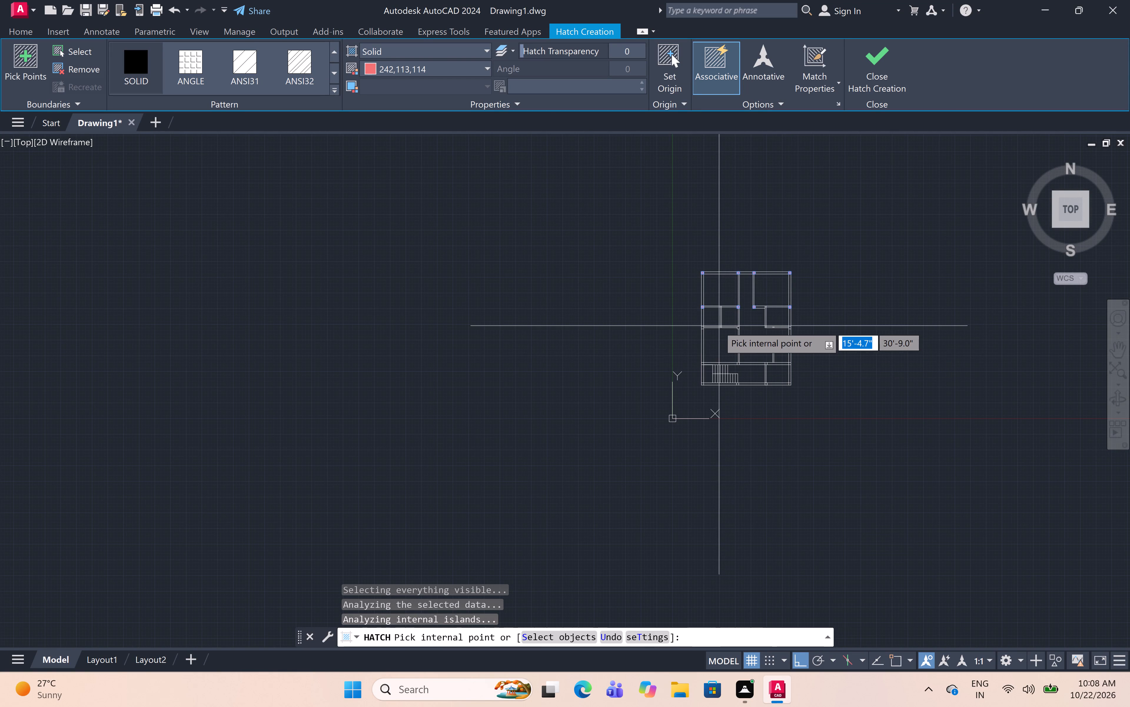
scroll(699, 328, up, 7)
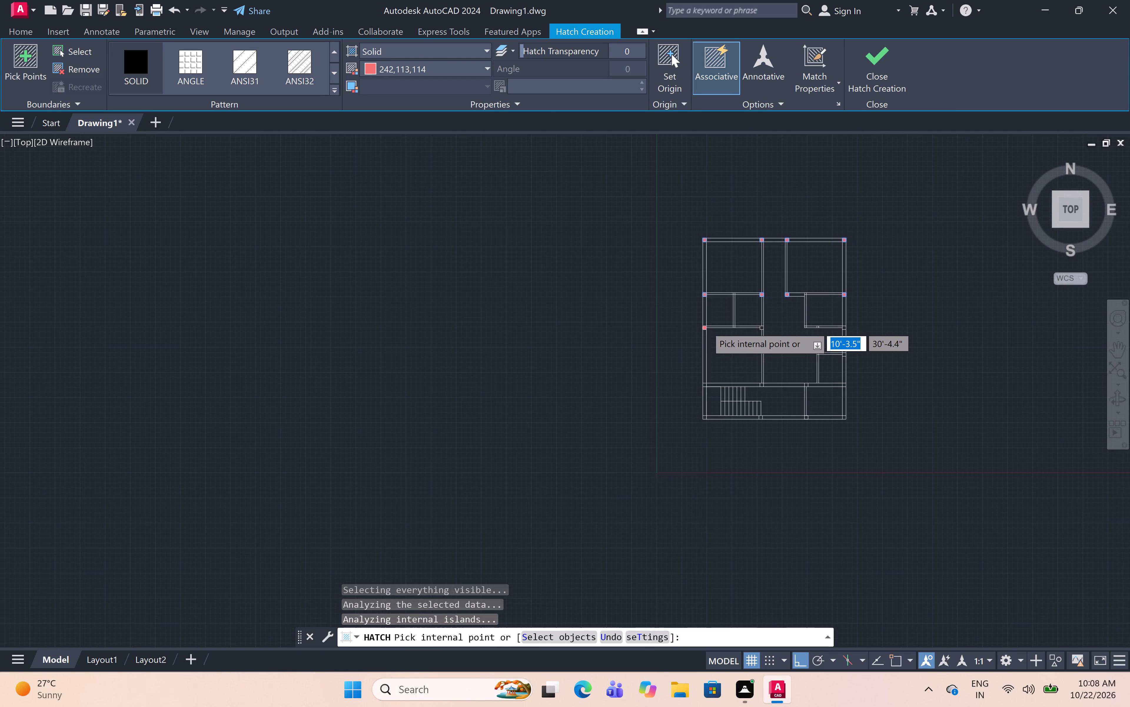
scroll(706, 326, up, 1)
click(699, 328)
scroll(700, 325, down, 2)
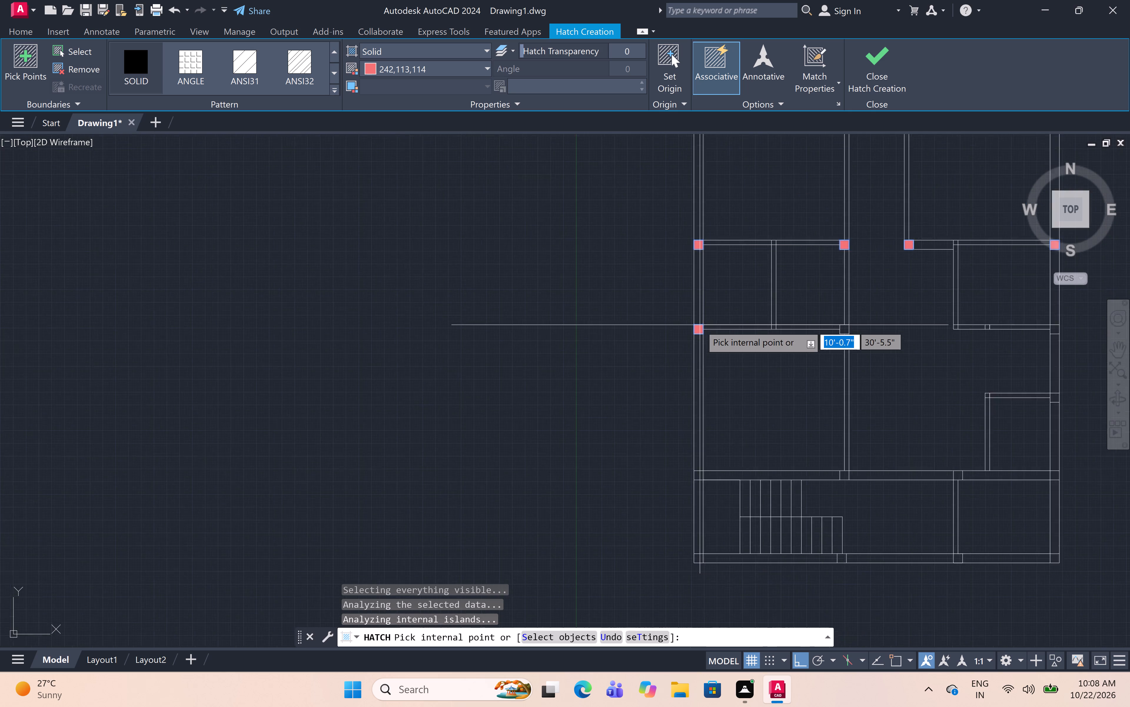
scroll(700, 325, down, 1)
scroll(753, 322, up, 2)
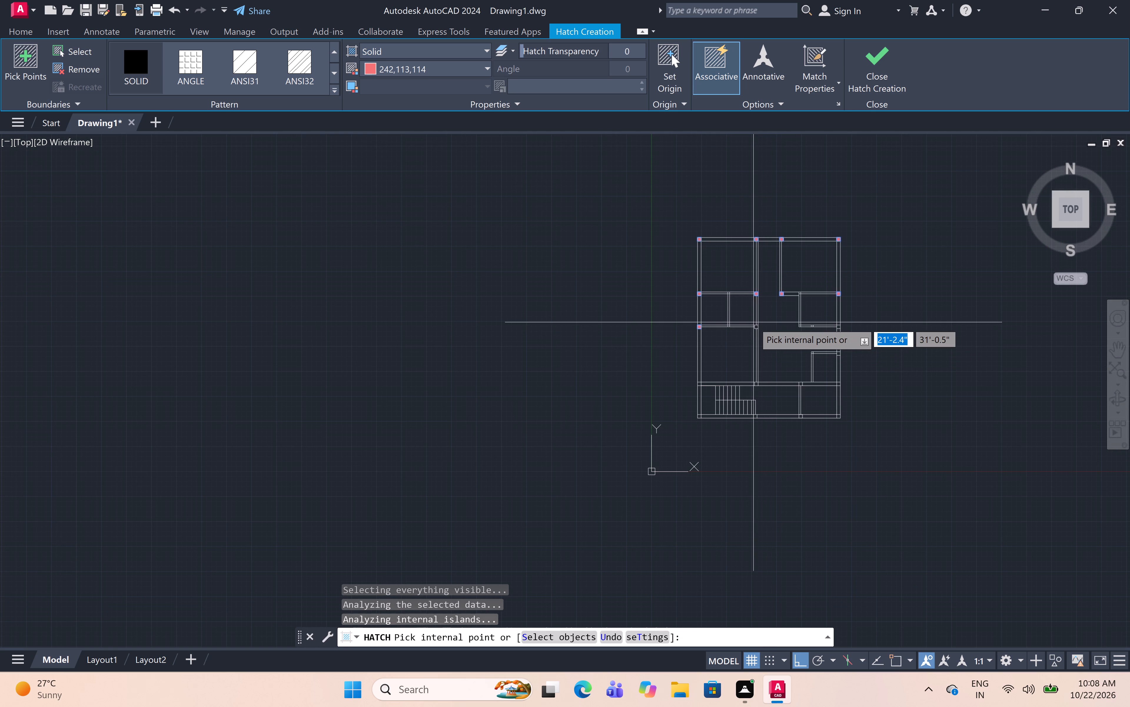
scroll(753, 322, up, 5)
click(766, 340)
Fill the two 9" blocks on the horizontal wall above the staircase, at the left outer wall and central partition, with solid hatch.
scroll(766, 331, down, 2)
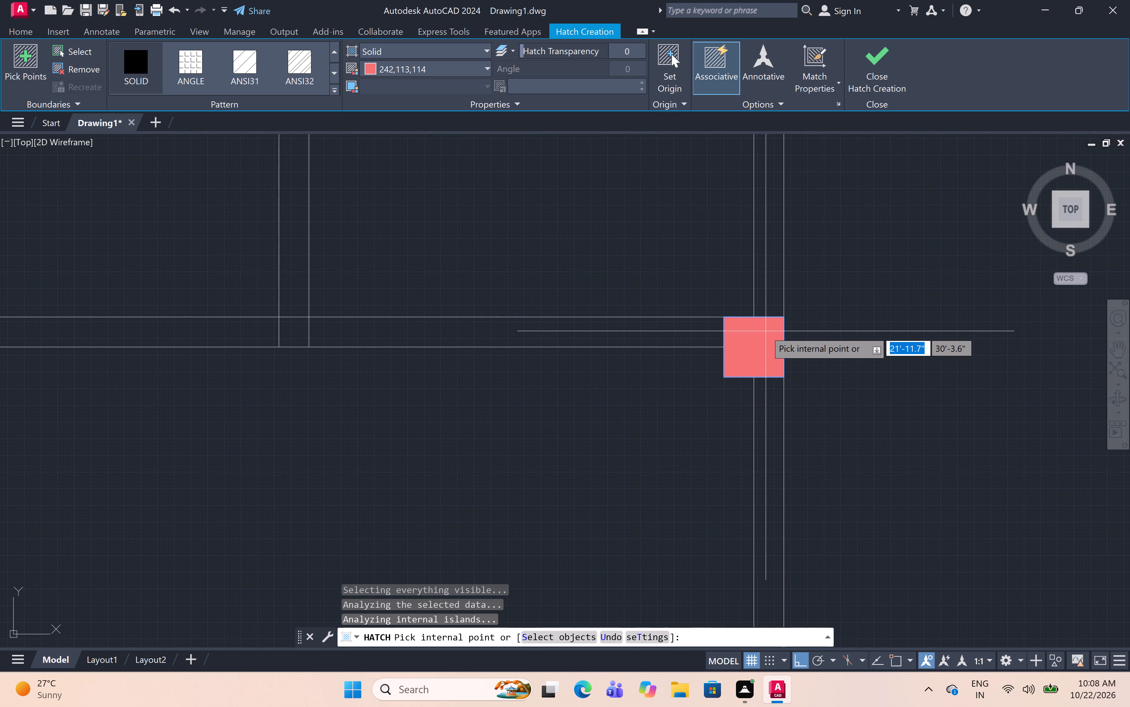
scroll(766, 331, down, 3)
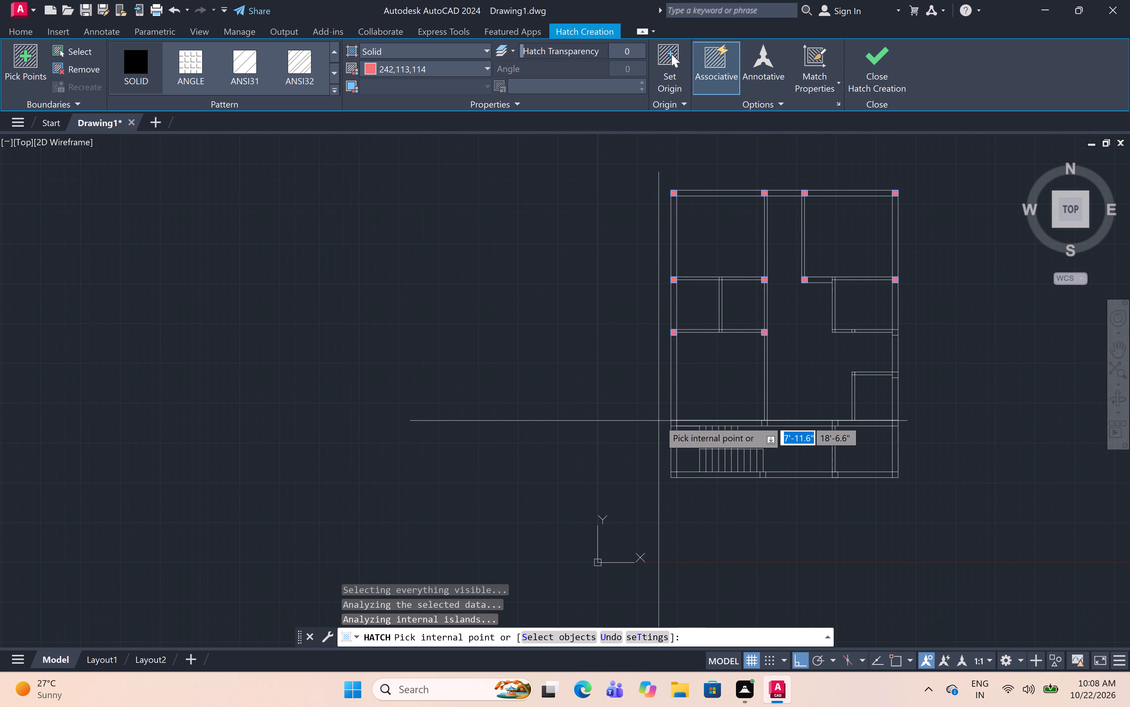
scroll(668, 425, up, 9)
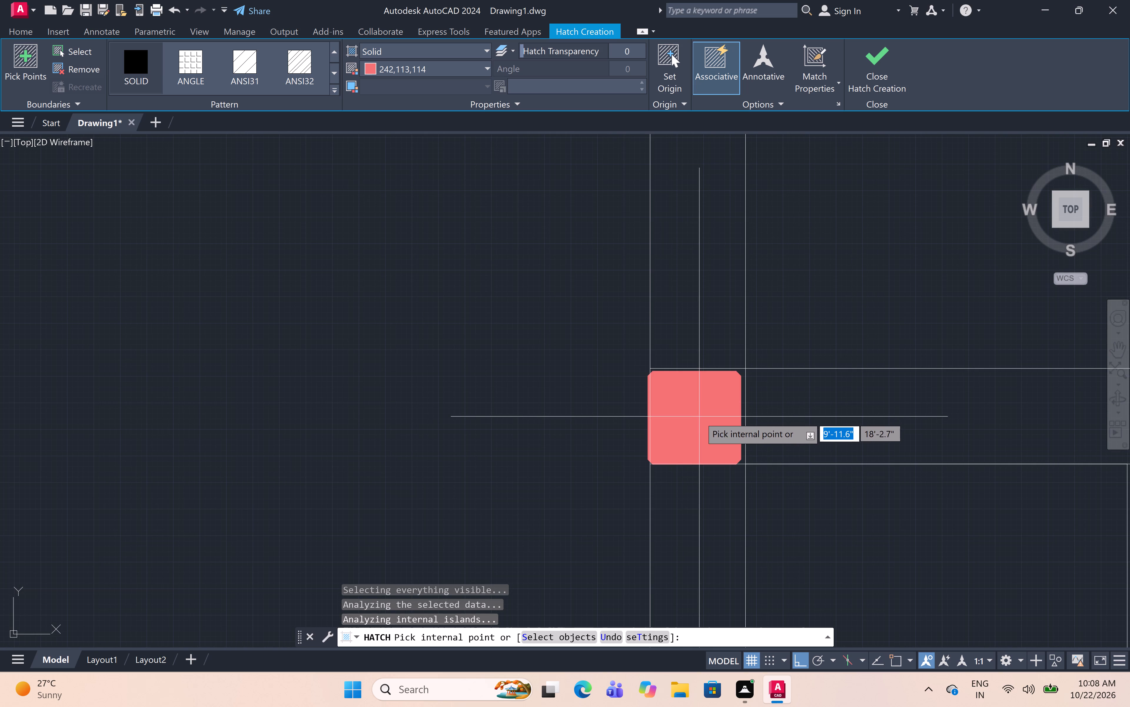
click(704, 406)
scroll(700, 389, down, 7)
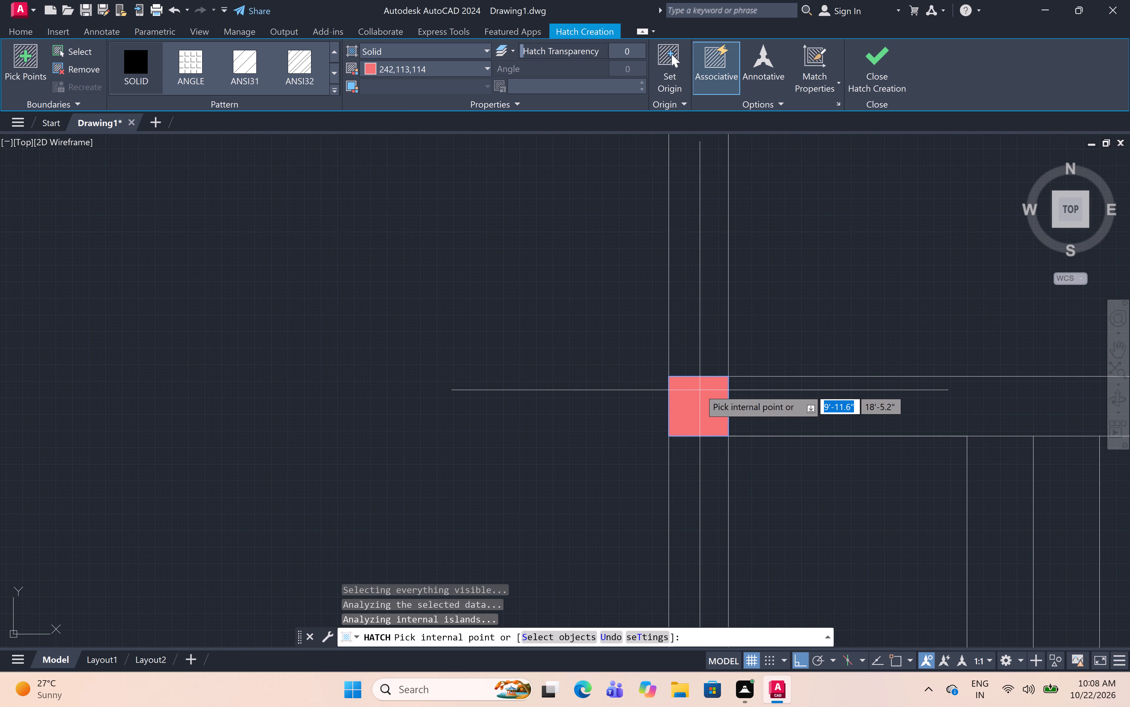
scroll(700, 387, down, 3)
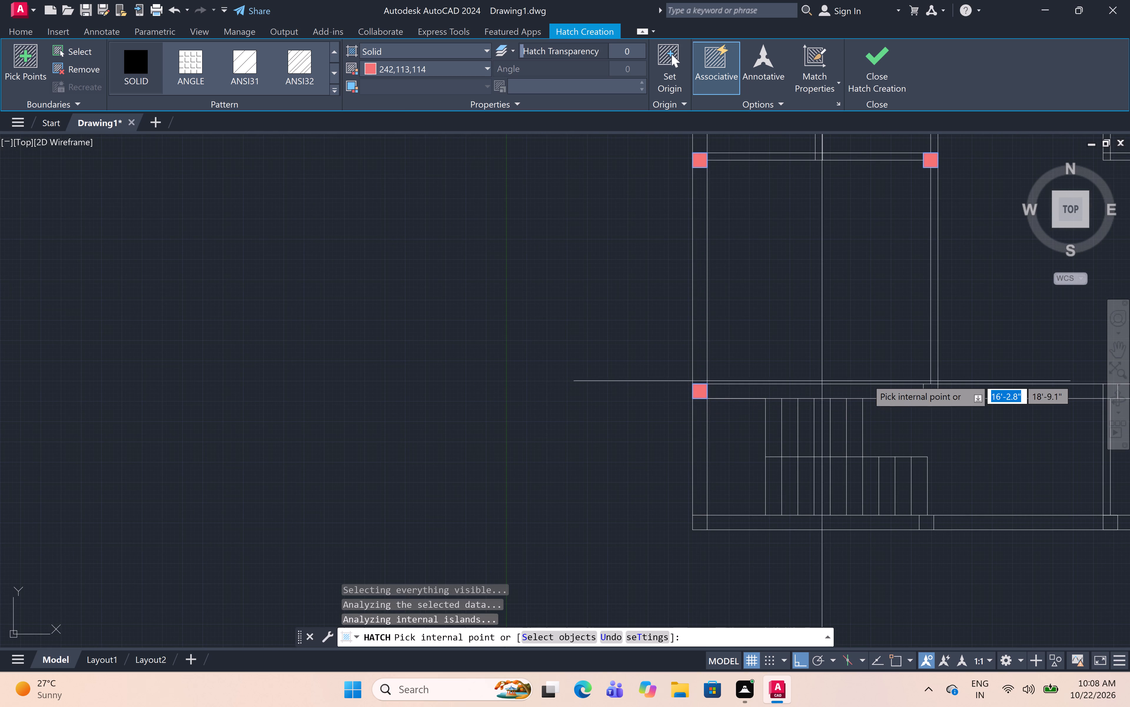
middle_drag(868, 379, 677, 362)
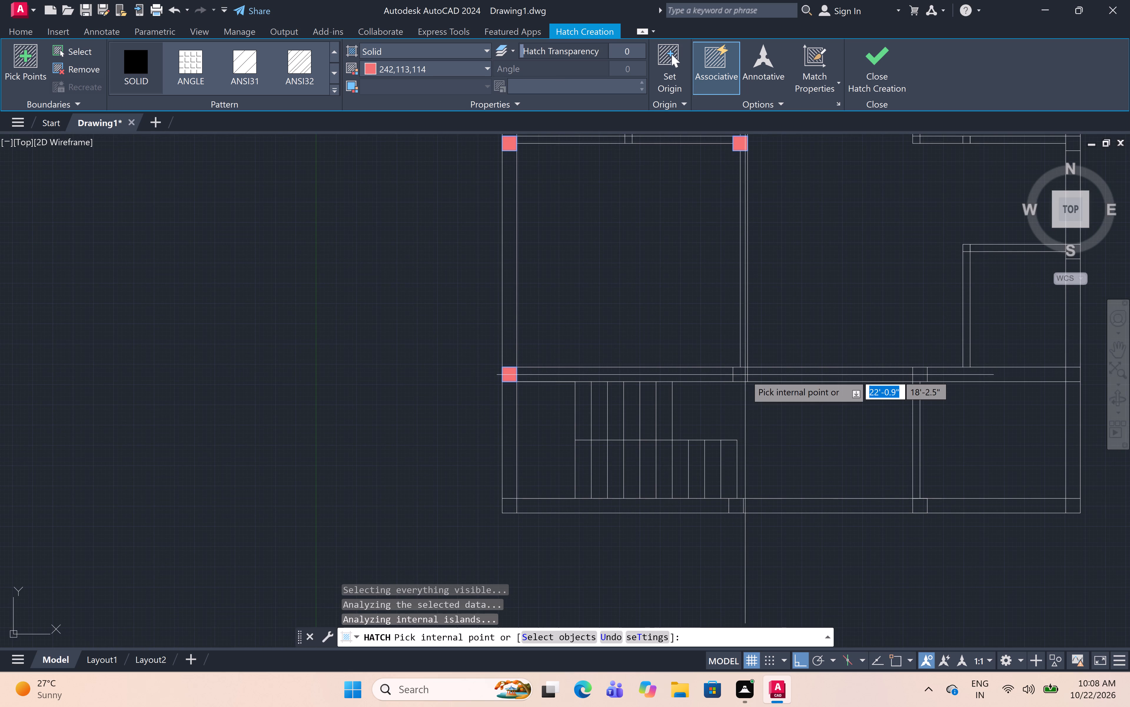
scroll(745, 375, up, 3)
click(743, 375)
Fill the four 9" blocks along the plan's bottom outer wall with the solid 242,113,114 hatch.
scroll(737, 374, down, 6)
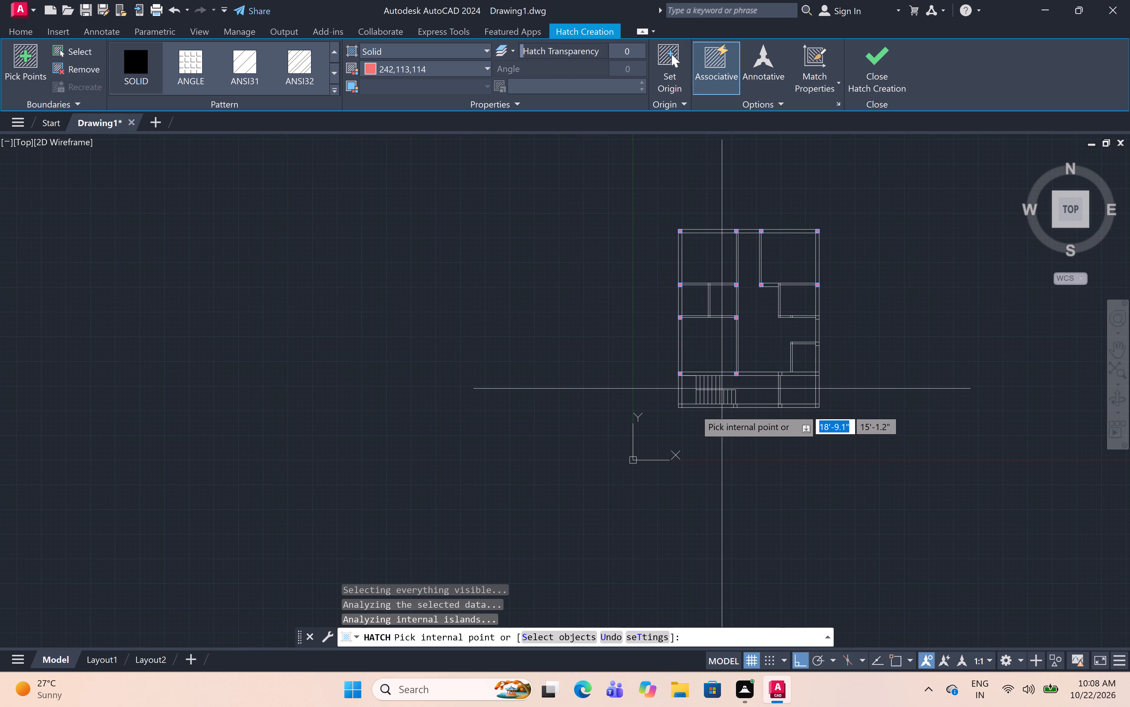
scroll(682, 407, up, 5)
click(663, 399)
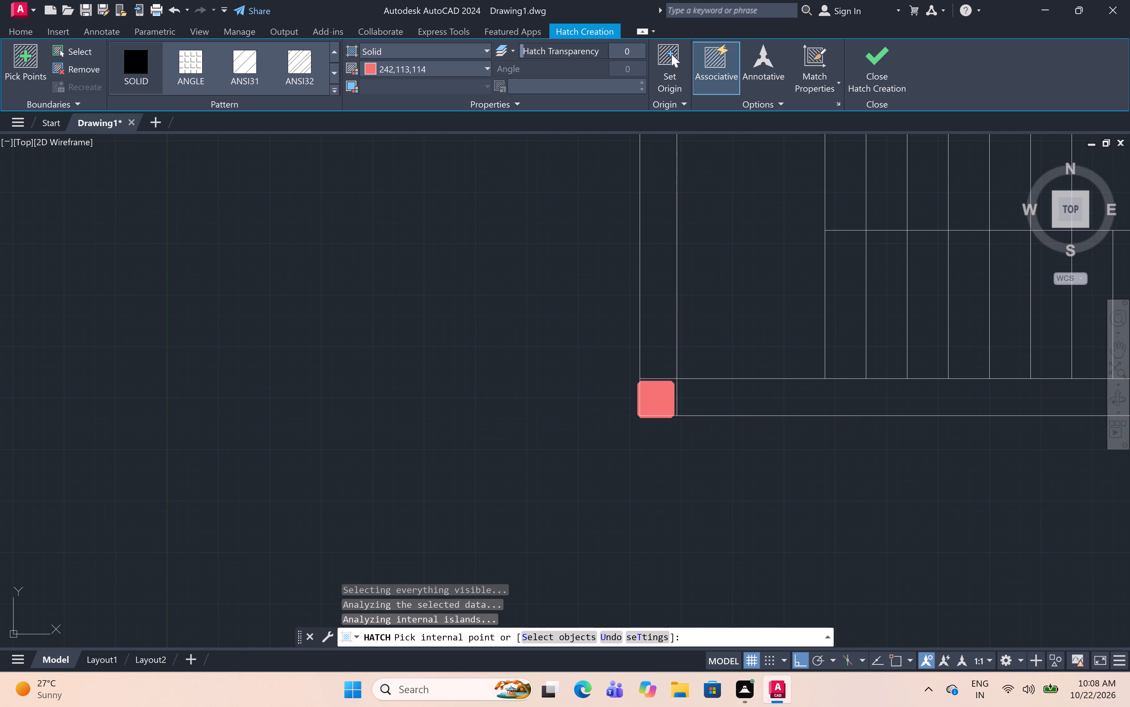
scroll(663, 397, down, 6)
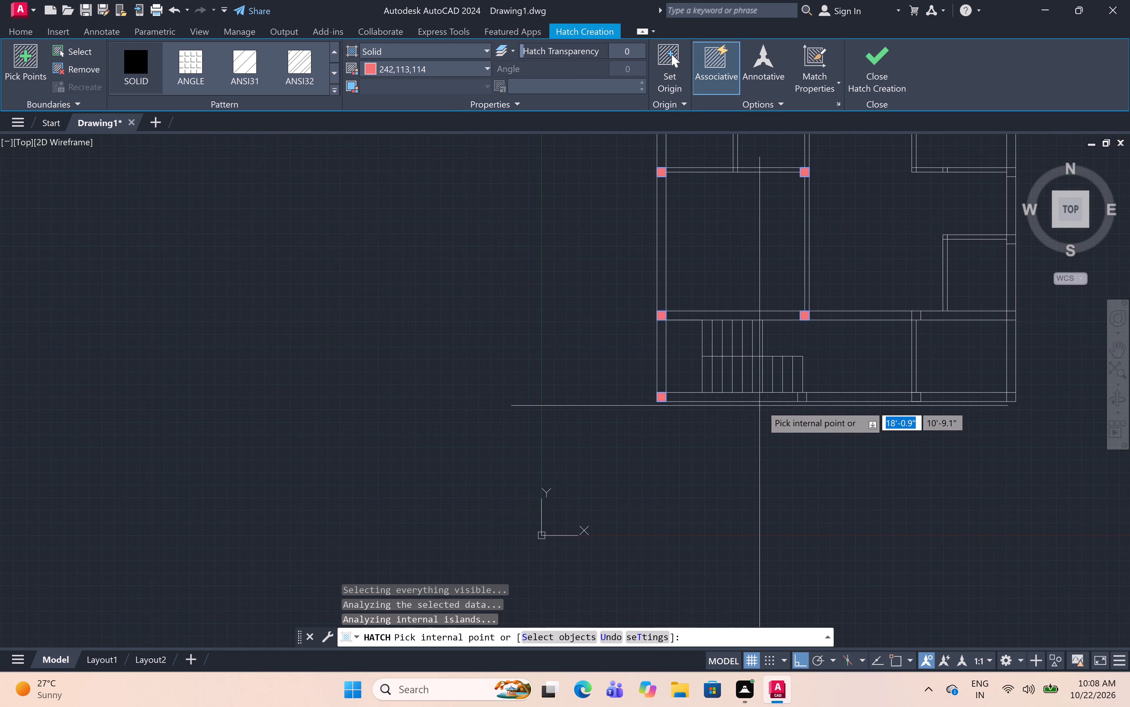
scroll(798, 399, up, 4)
click(806, 391)
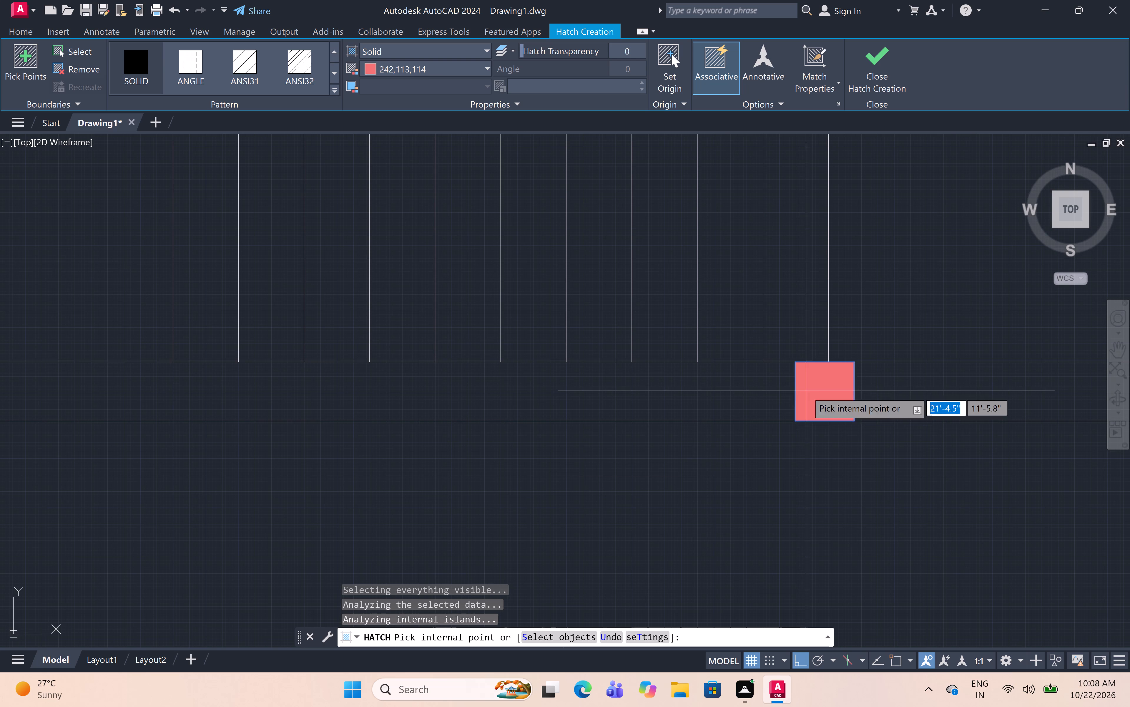
scroll(564, 446, down, 5)
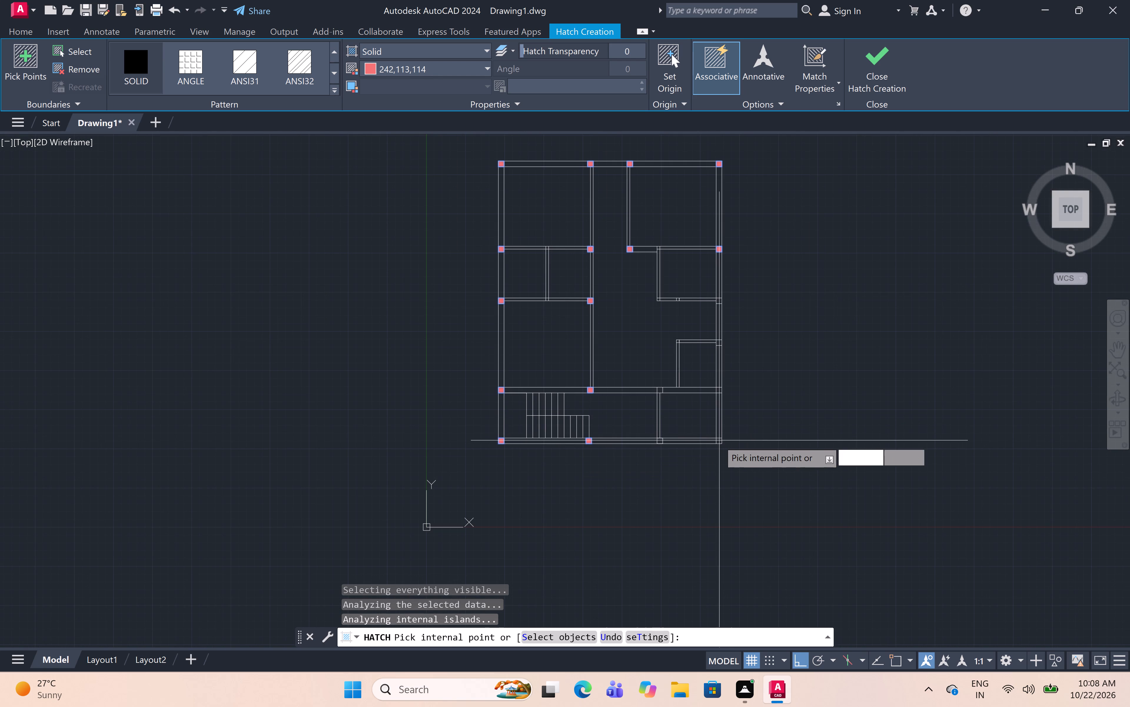
scroll(717, 441, up, 4)
click(716, 440)
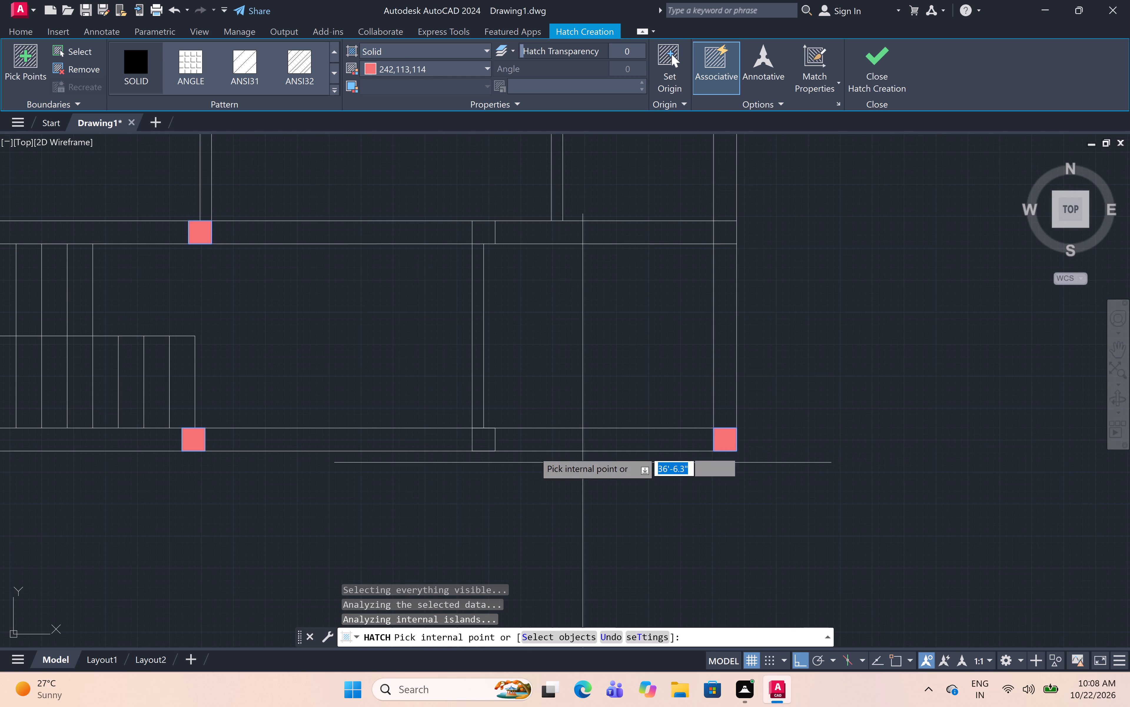
click(482, 438)
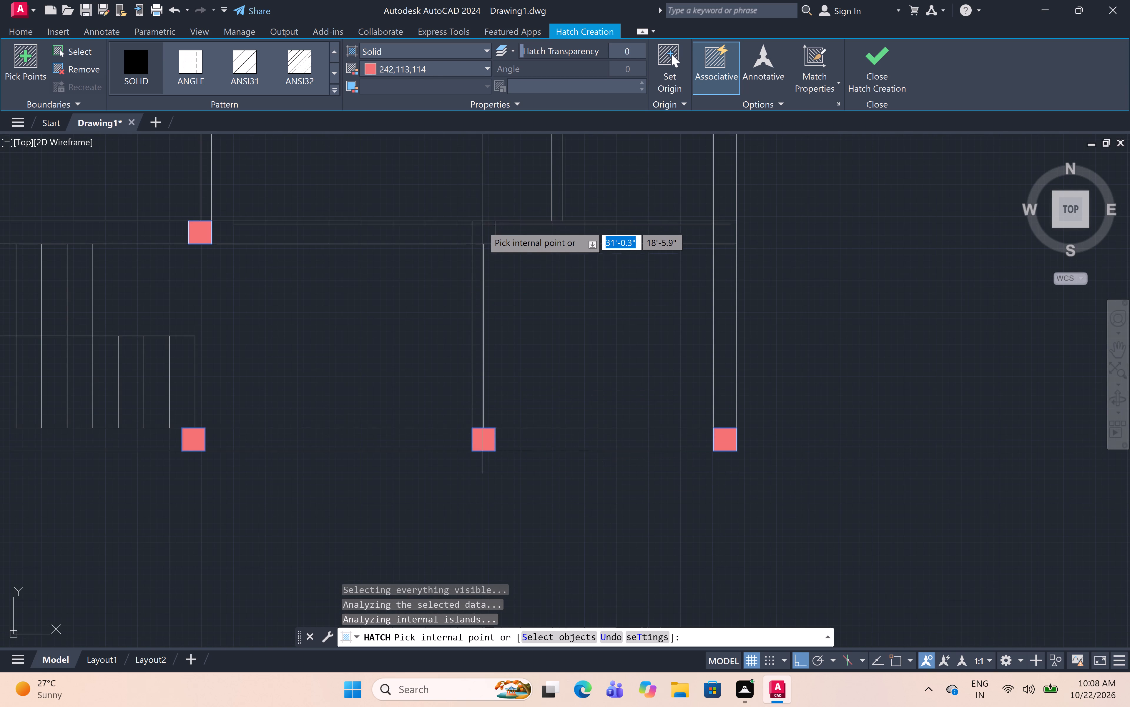
Fill the two 9" blocks at the upper corners of the bottom-right room with the solid hatch.
click(481, 230)
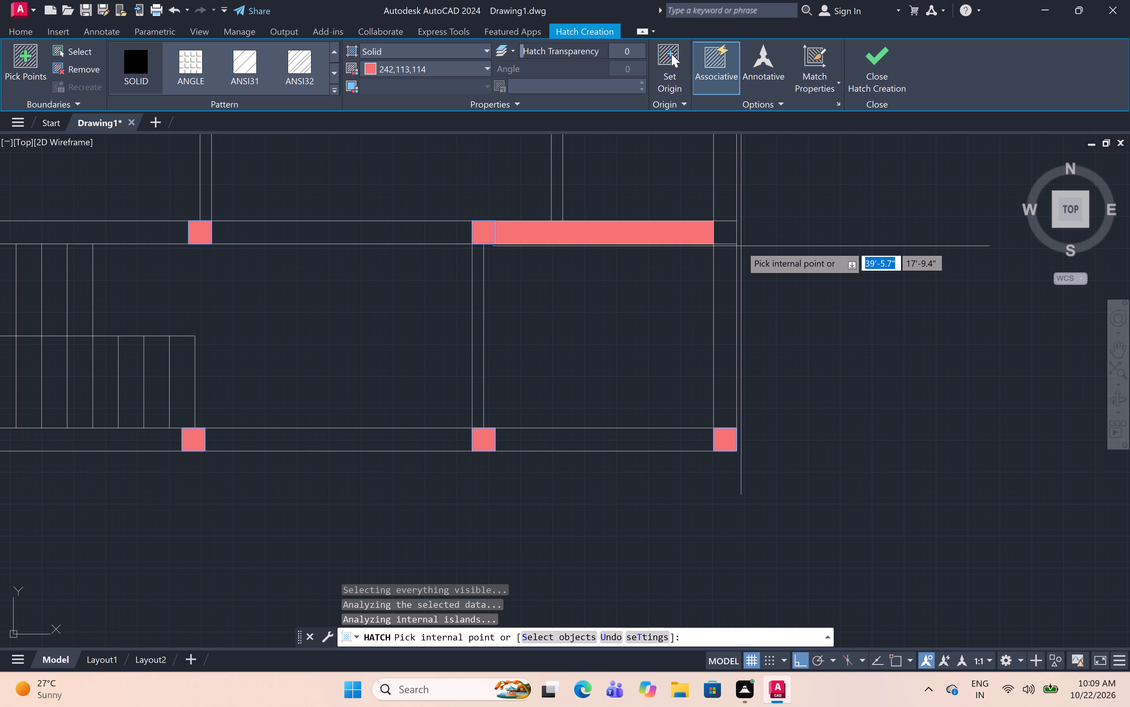
click(723, 234)
Fill the two remaining 9" blocks on the right outer wall, at the two small right-side rooms, and finish the hatch.
scroll(723, 234, down, 2)
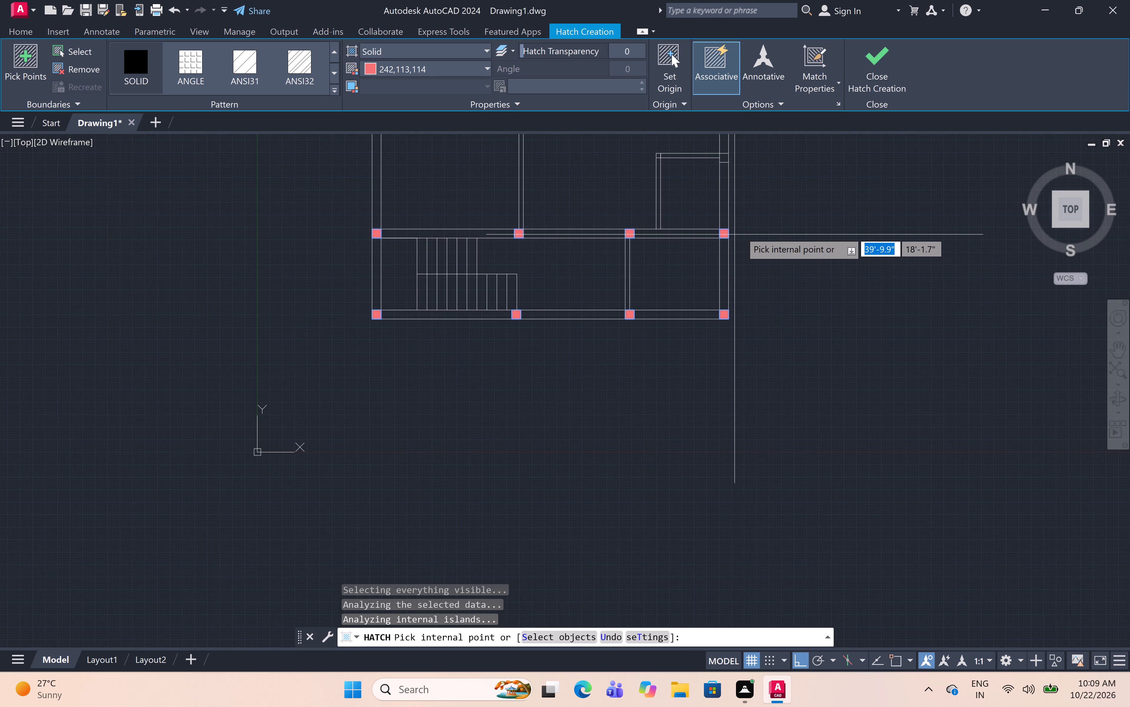
middle_drag(746, 229, 742, 337)
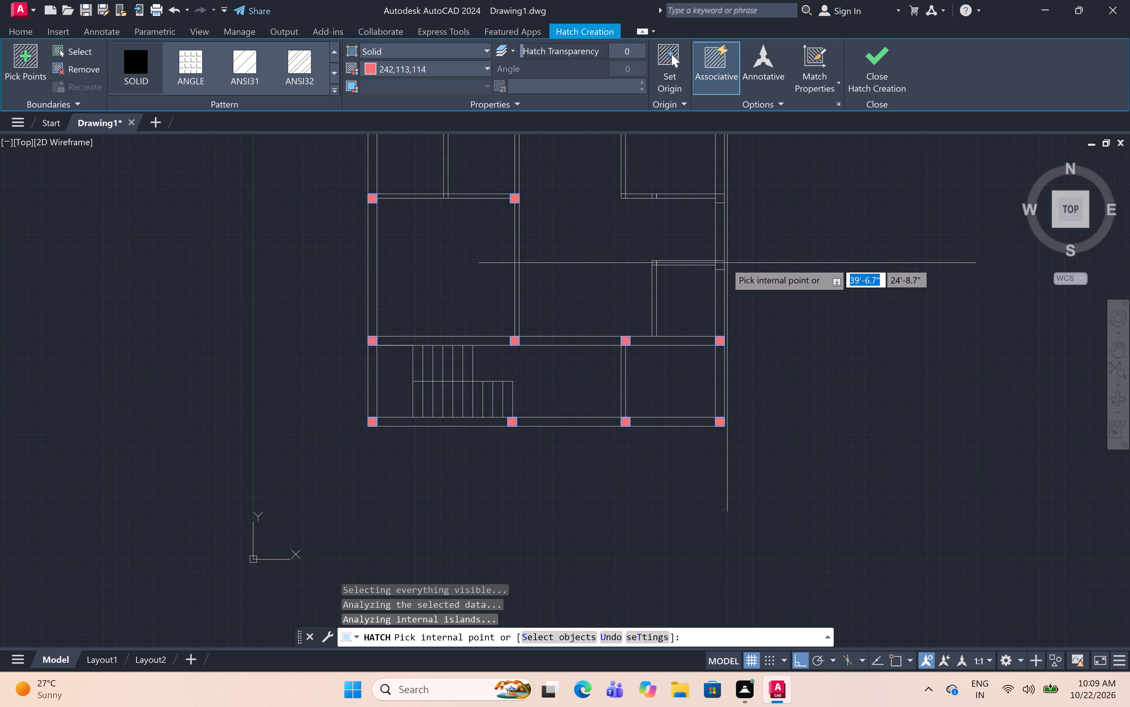
scroll(722, 263, up, 4)
click(722, 261)
scroll(721, 260, down, 4)
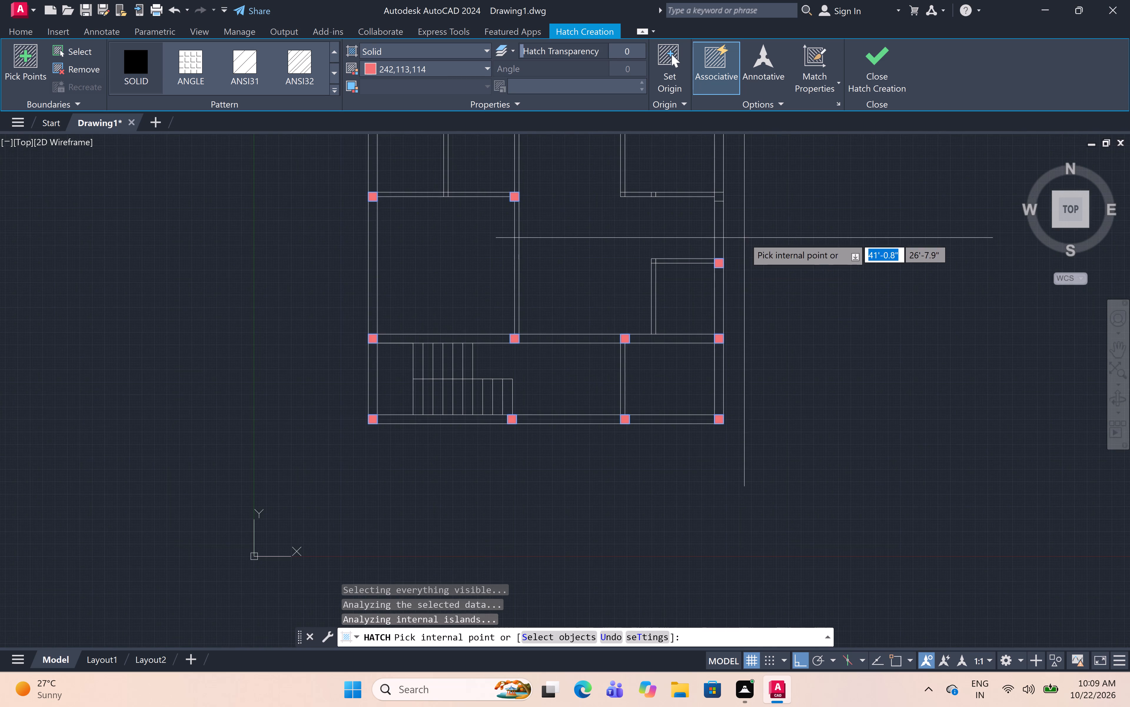
middle_drag(744, 237, 731, 343)
scroll(701, 304, up, 4)
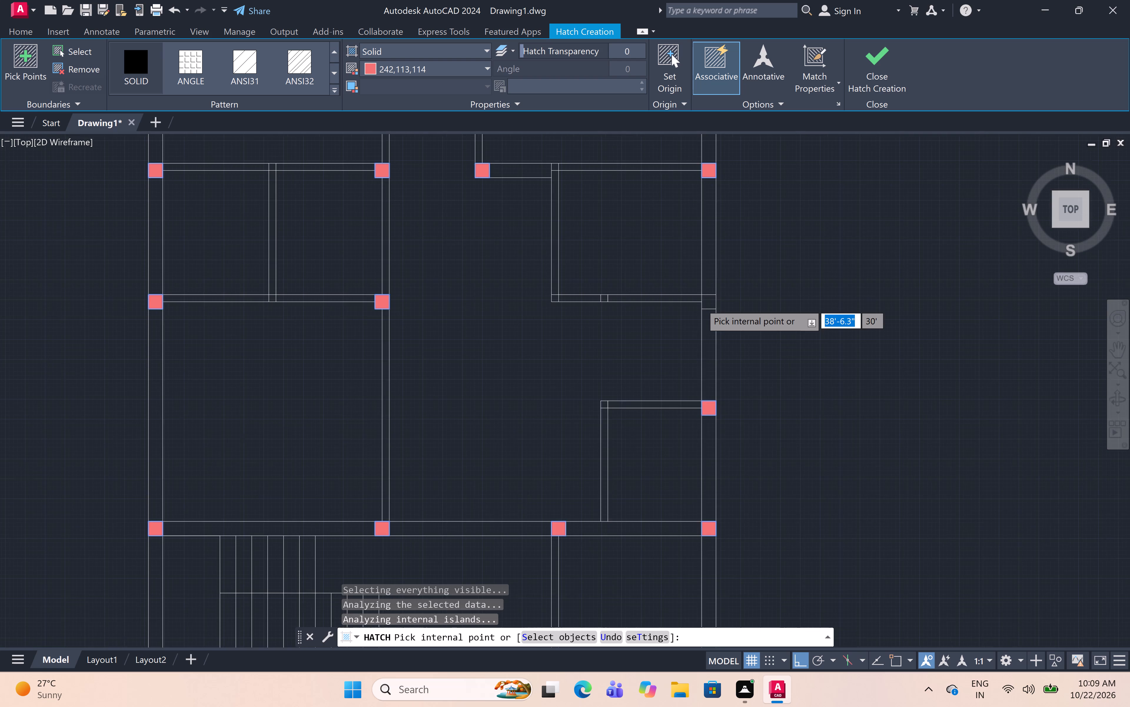
click(714, 295)
scroll(712, 295, down, 2)
middle_drag(712, 296, 705, 362)
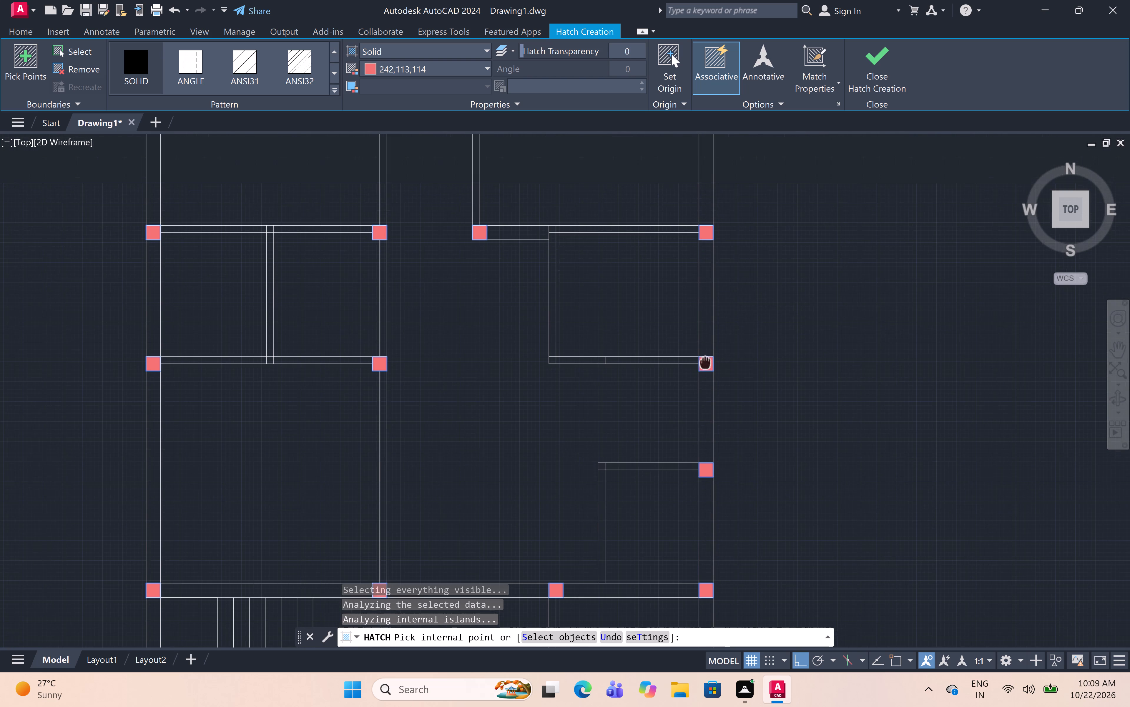
scroll(779, 276, down, 2)
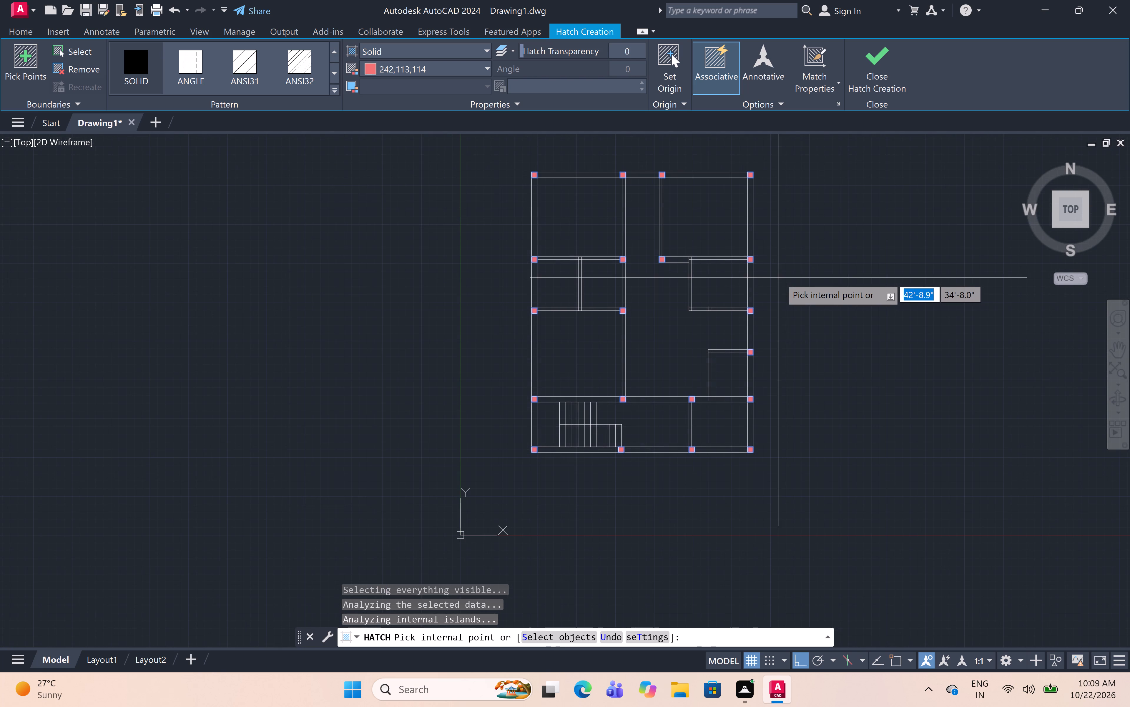
key(Escape)
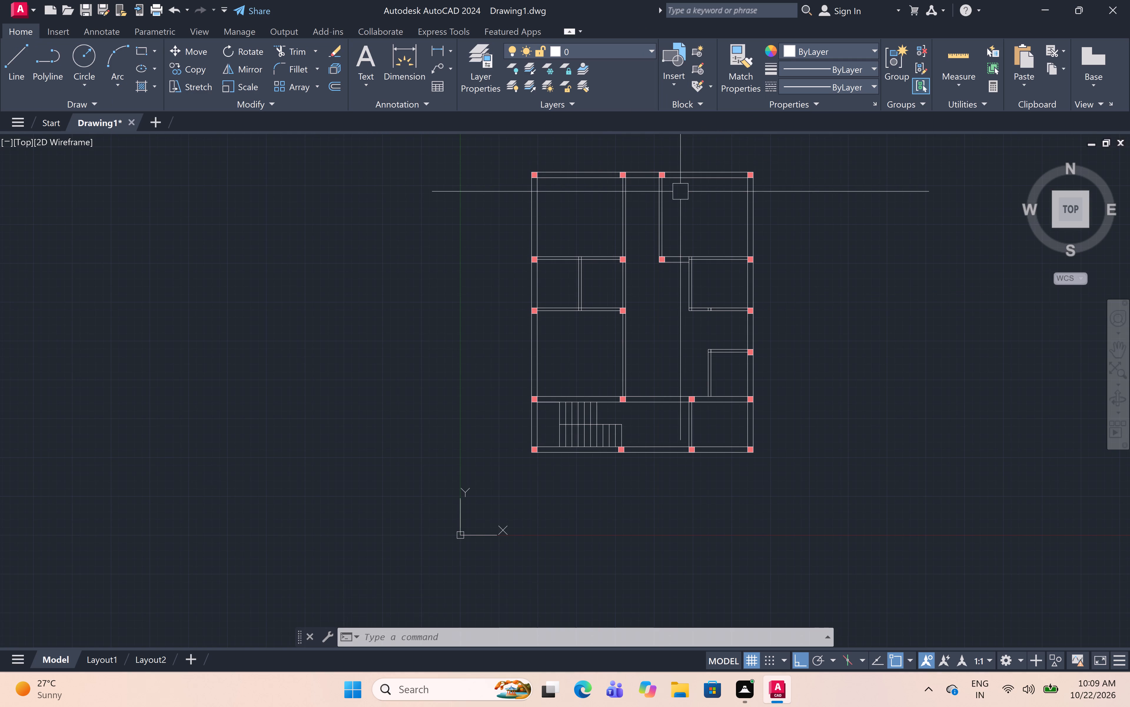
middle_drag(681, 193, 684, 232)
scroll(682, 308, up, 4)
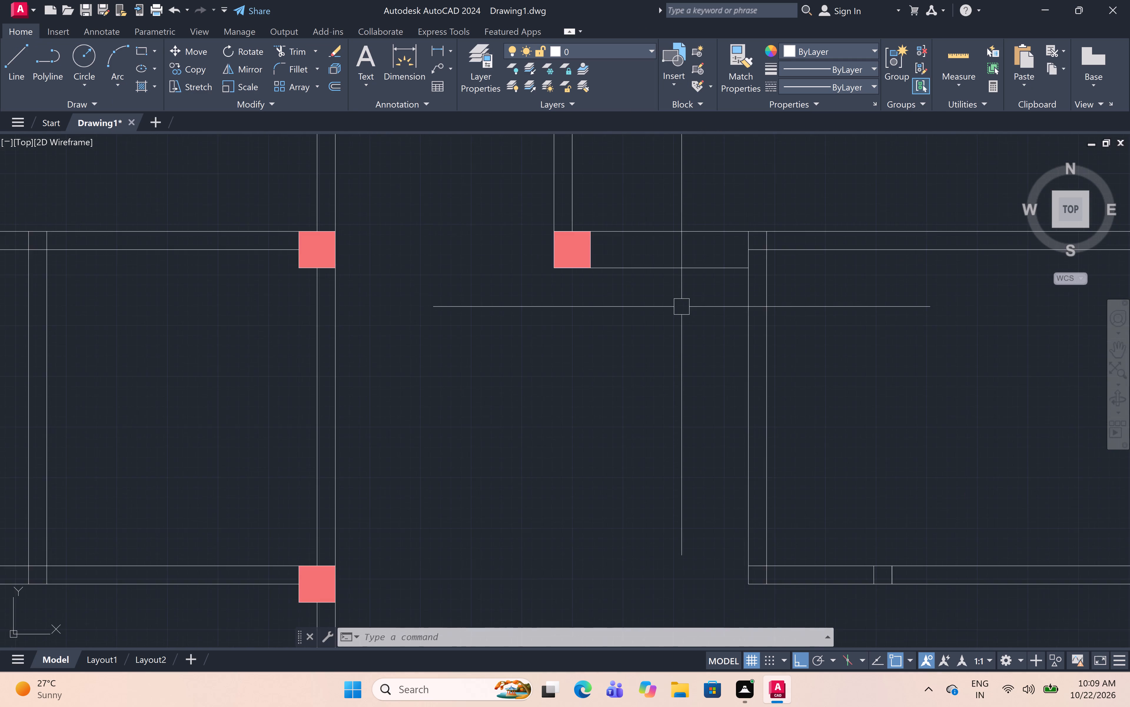
Examine the filled blocks and wall junctions across the whole floor plan.
scroll(682, 307, down, 2)
middle_drag(682, 304, 683, 318)
scroll(687, 213, down, 1)
middle_drag(688, 211, 678, 260)
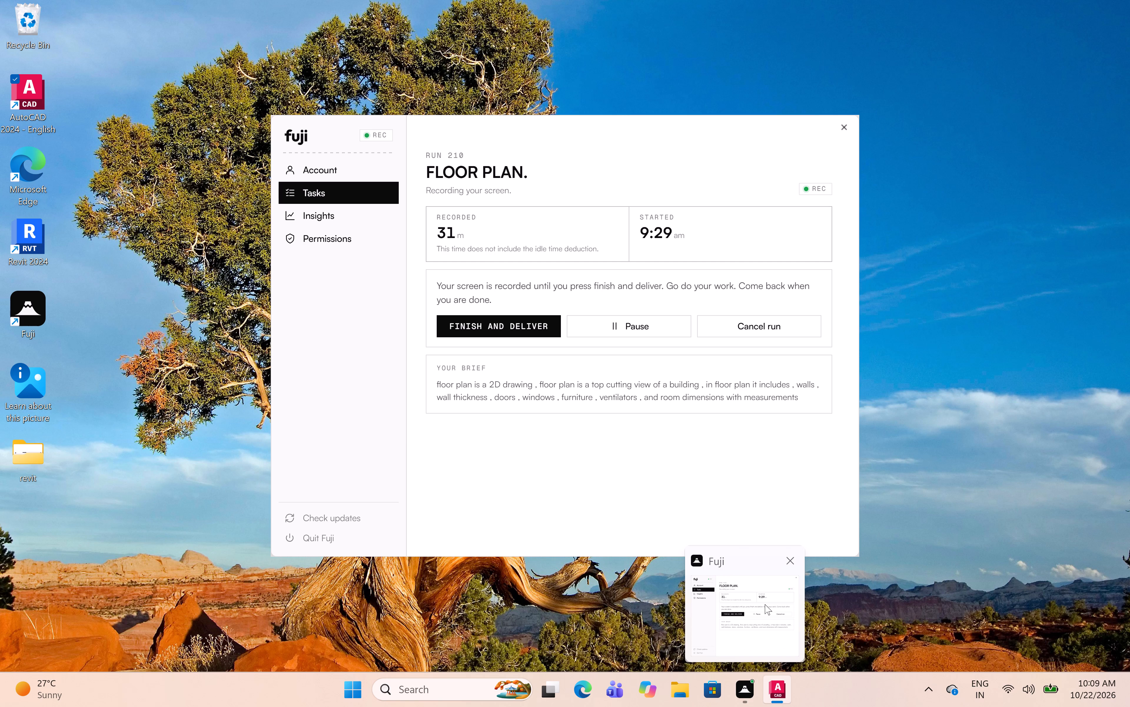
scroll(654, 361, down, 1)
middle_drag(654, 356, 645, 399)
scroll(595, 399, up, 4)
scroll(594, 397, down, 2)
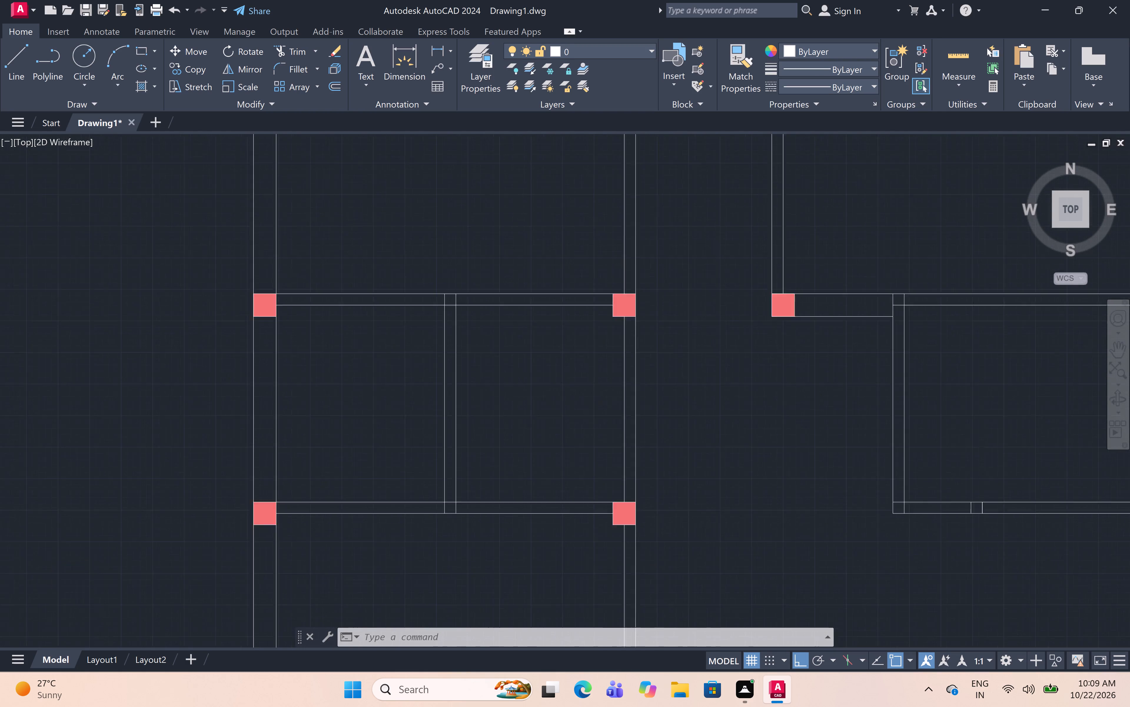
middle_drag(594, 397, 628, 470)
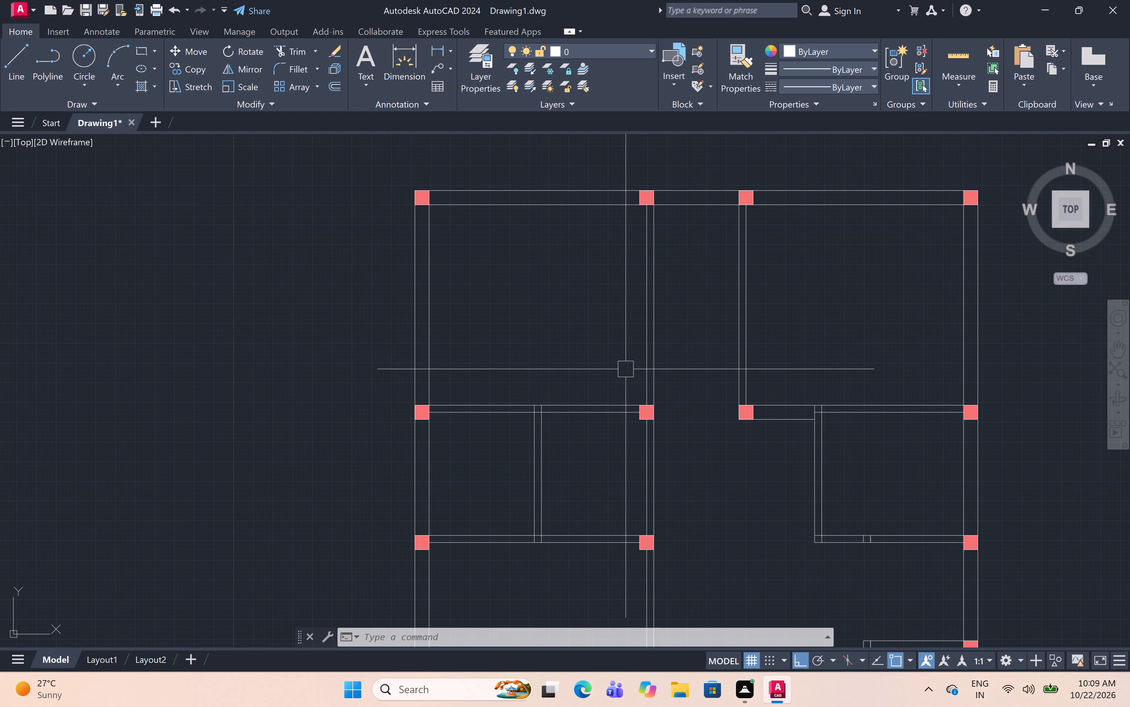
scroll(626, 359, down, 2)
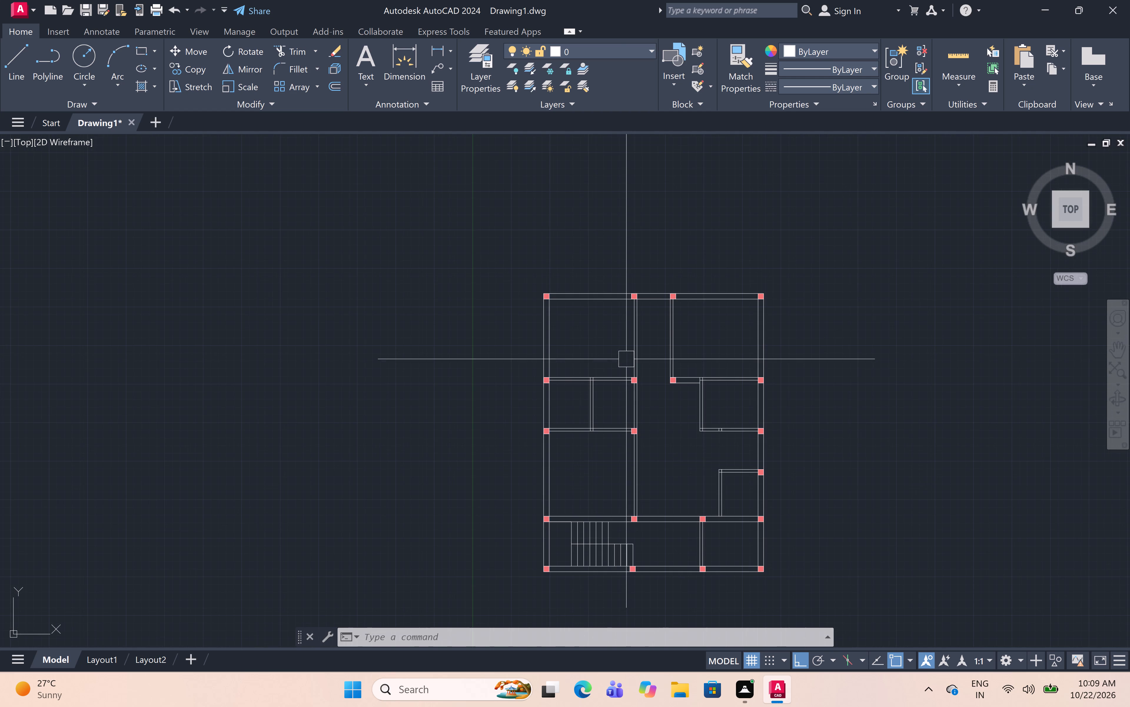
scroll(650, 429, up, 3)
middle_drag(648, 427, 649, 430)
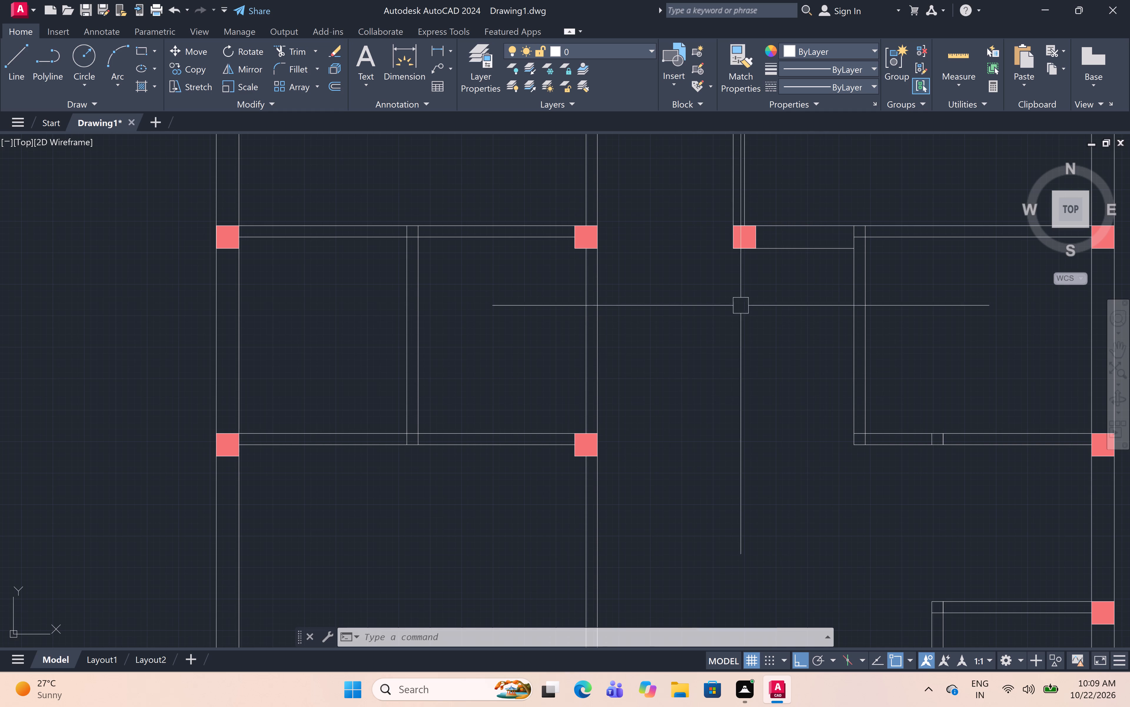
scroll(534, 338, down, 4)
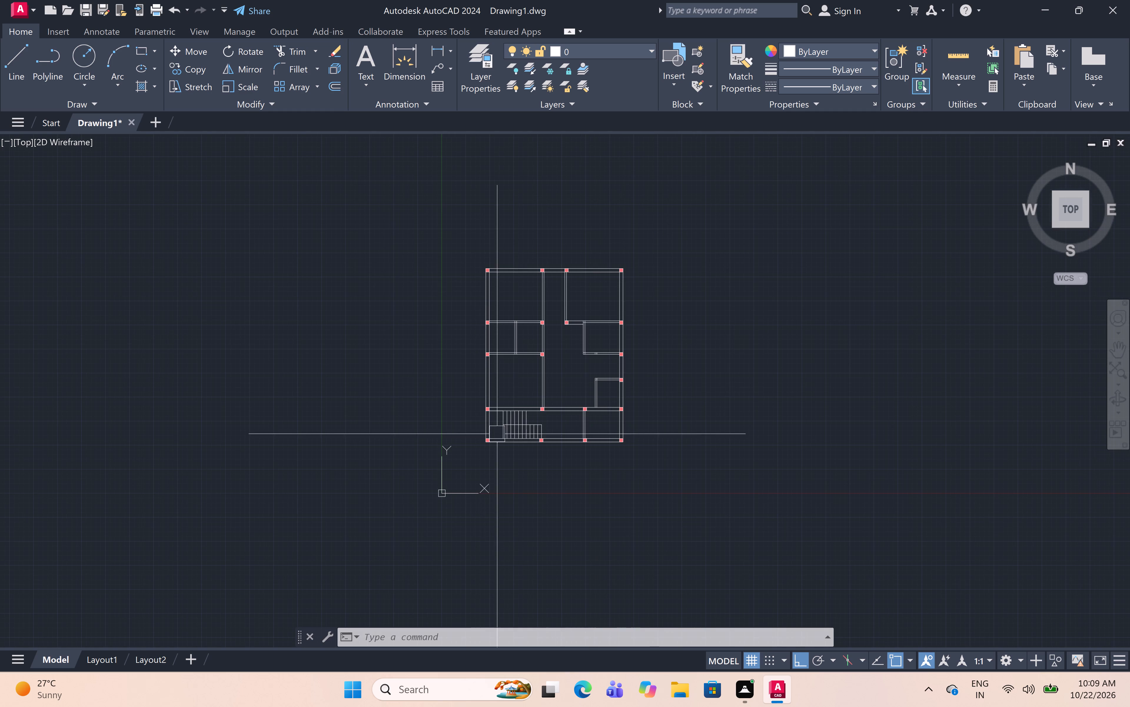
Draw a line across the 9" wall above the staircase, just beyond the last upper stair line toward the central block.
scroll(521, 410, up, 7)
key(l)
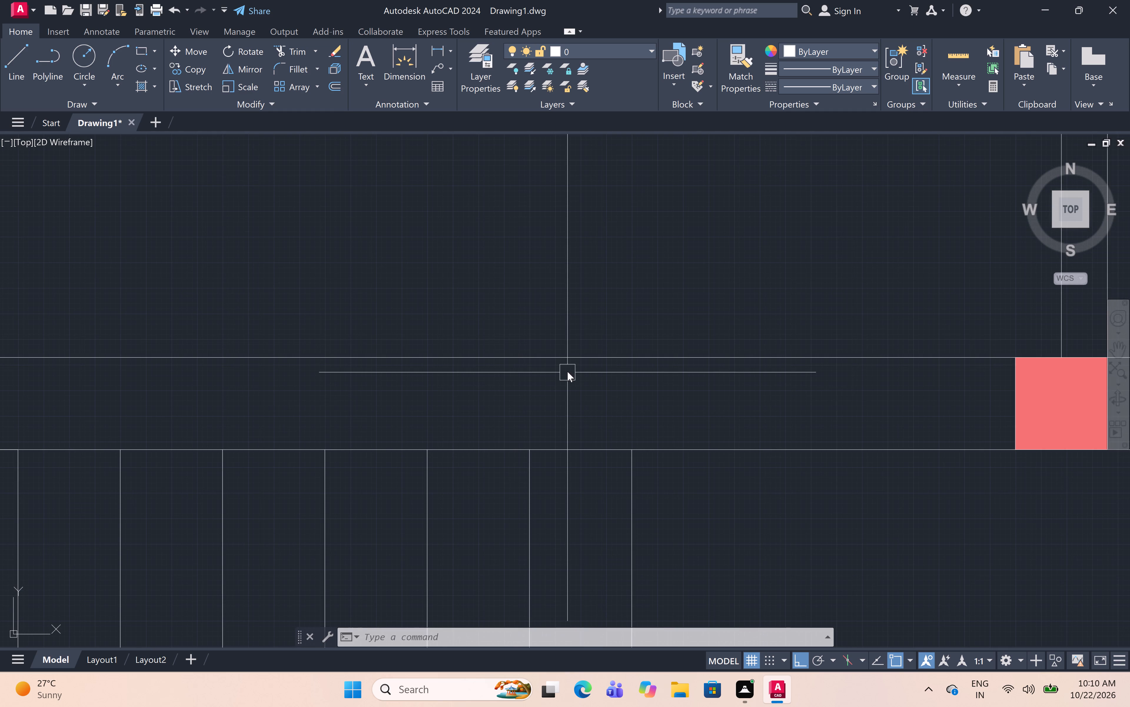
key(space)
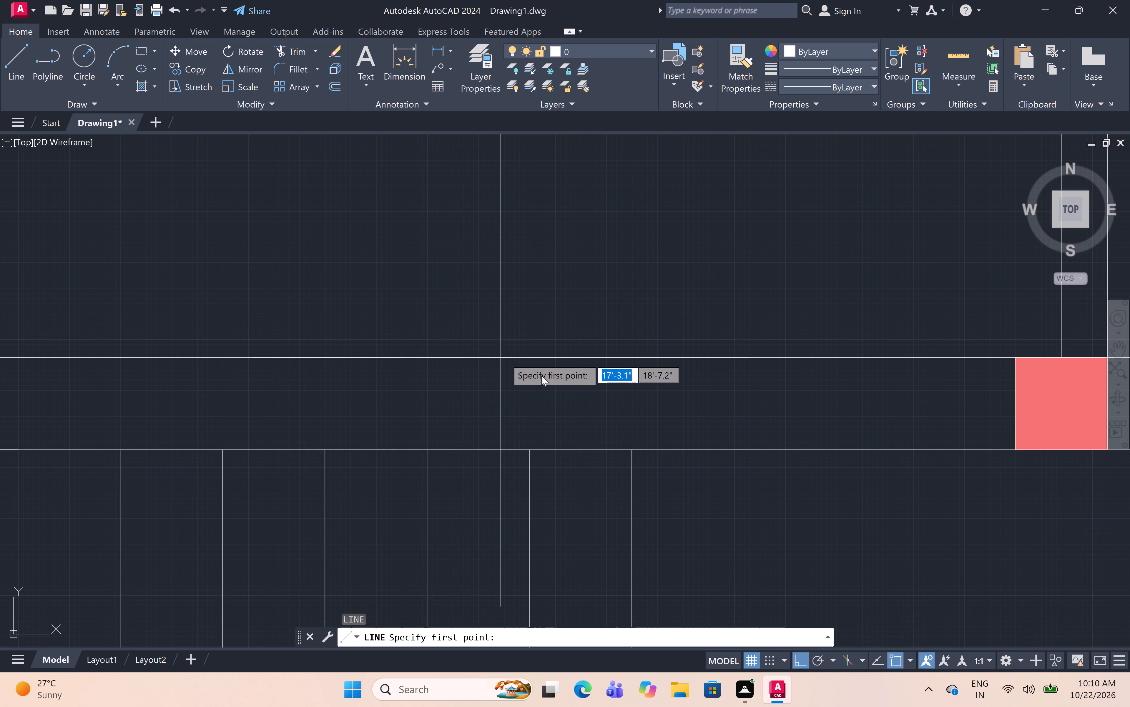
scroll(576, 377, down, 4)
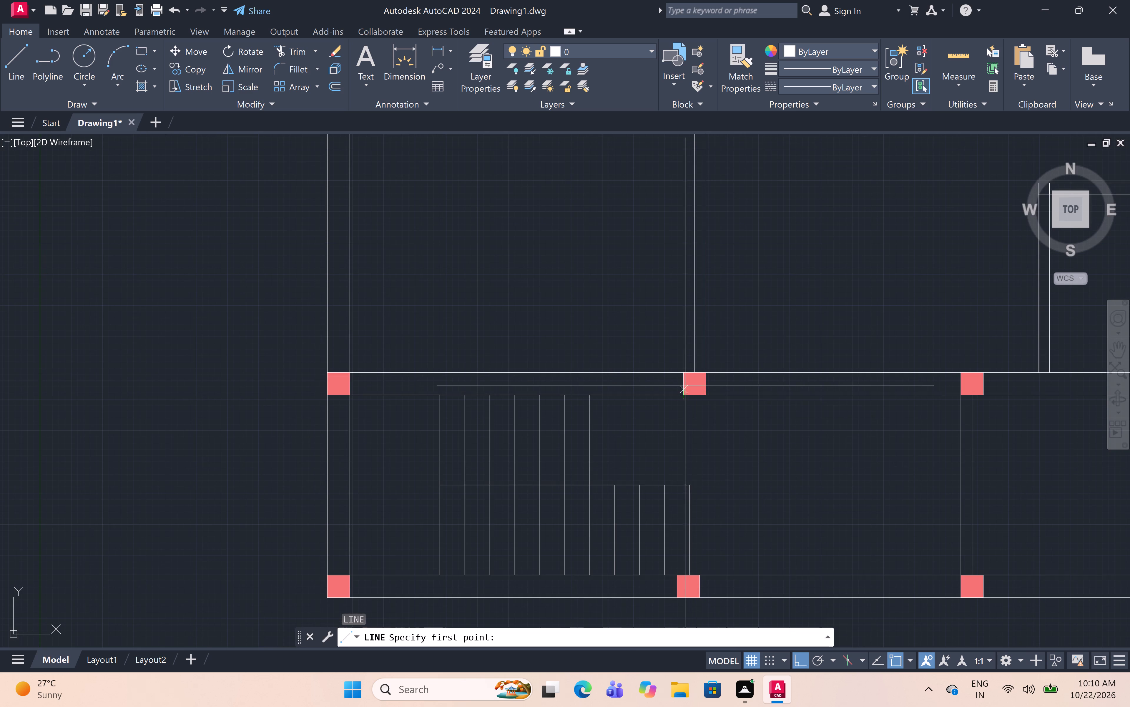
scroll(630, 375, up, 2)
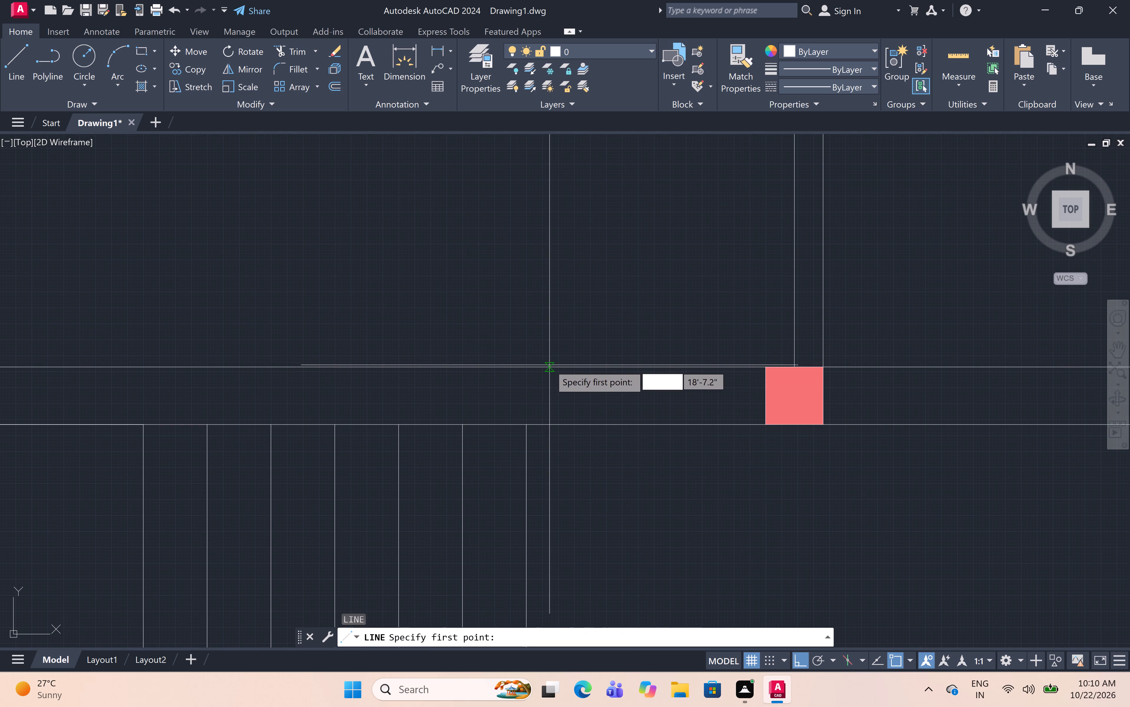
click(549, 364)
click(549, 423)
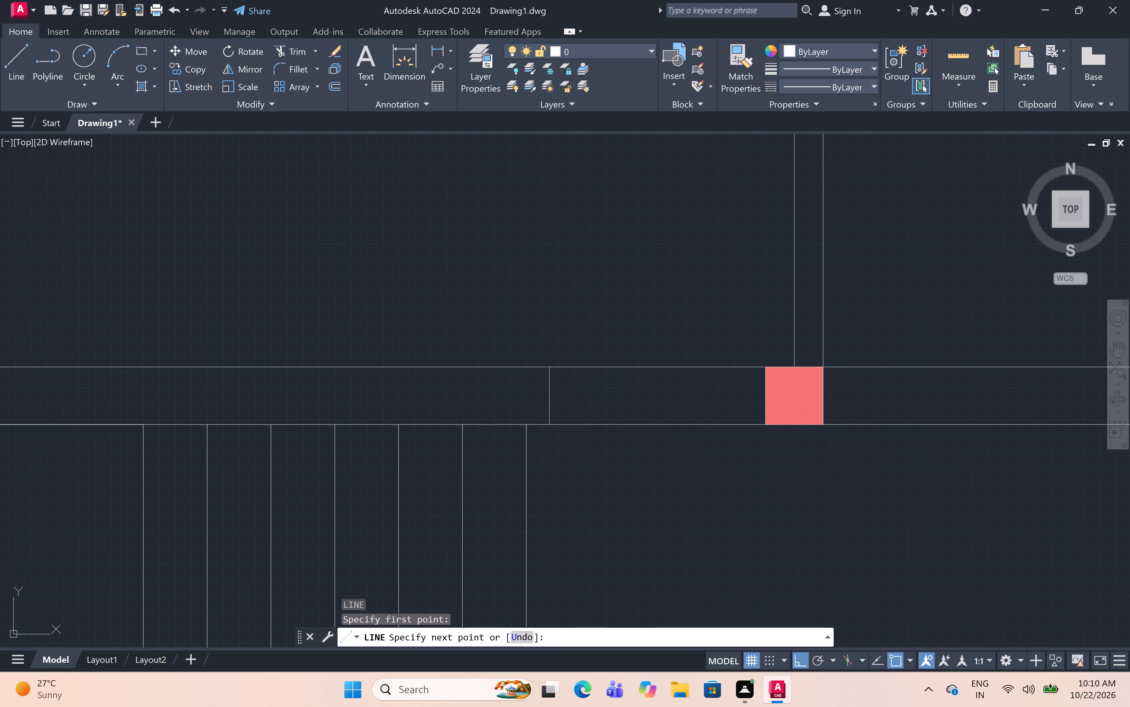
key(Escape)
Trim the upper line of the wall above the staircase between the new cross line and the central block.
text(tr)
key(space)
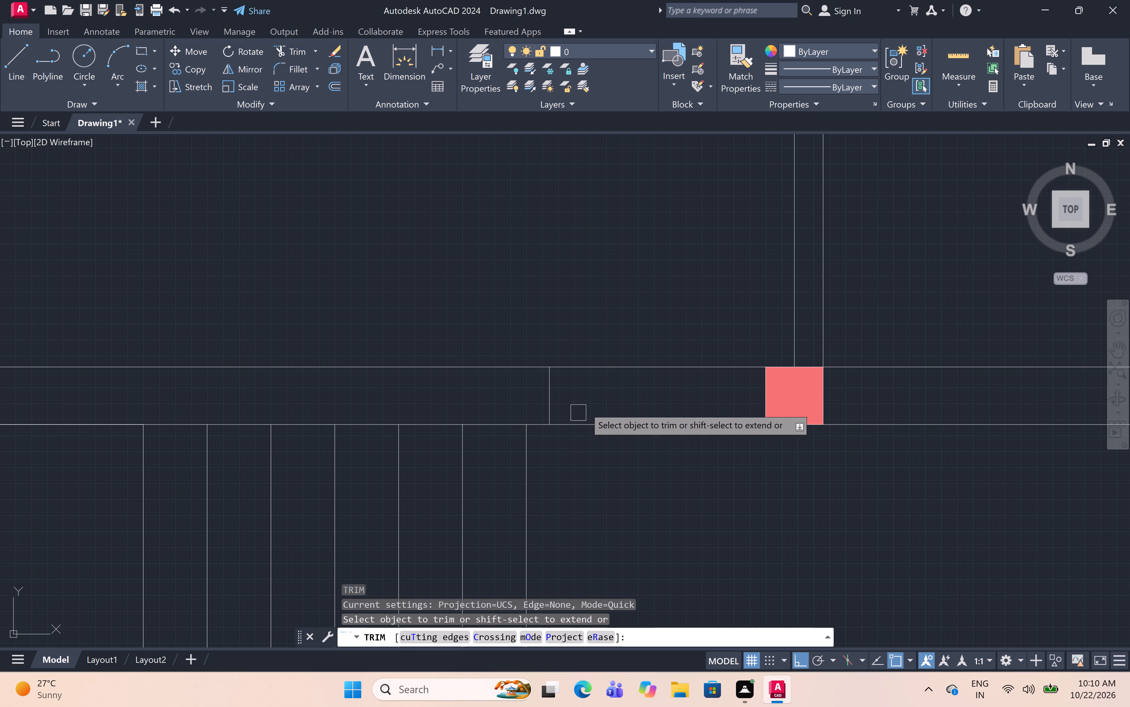
click(611, 370)
scroll(610, 372, down, 4)
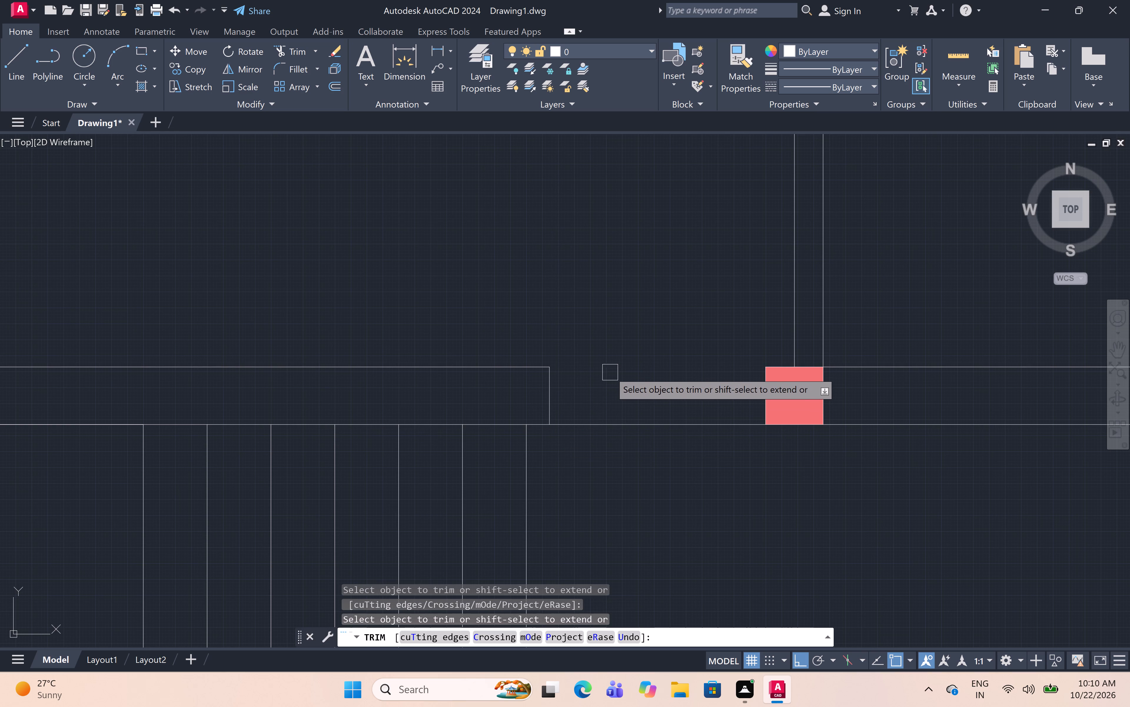
scroll(610, 372, down, 3)
middle_drag(600, 311, 587, 364)
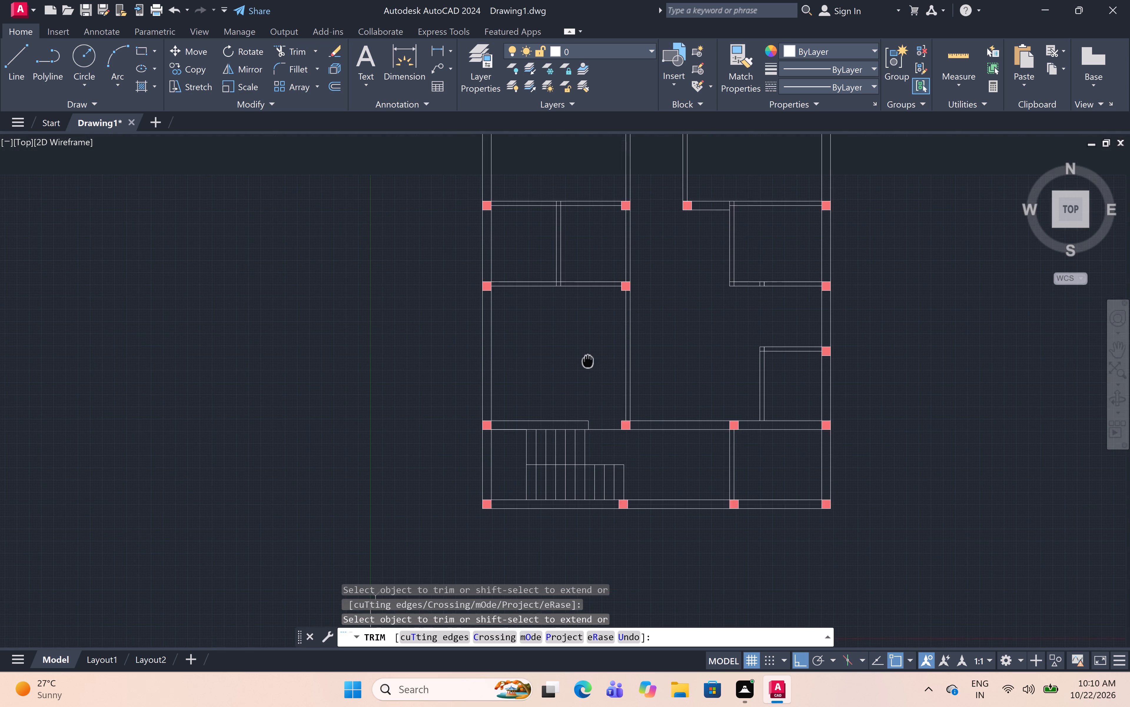
middle_drag(587, 364, 591, 416)
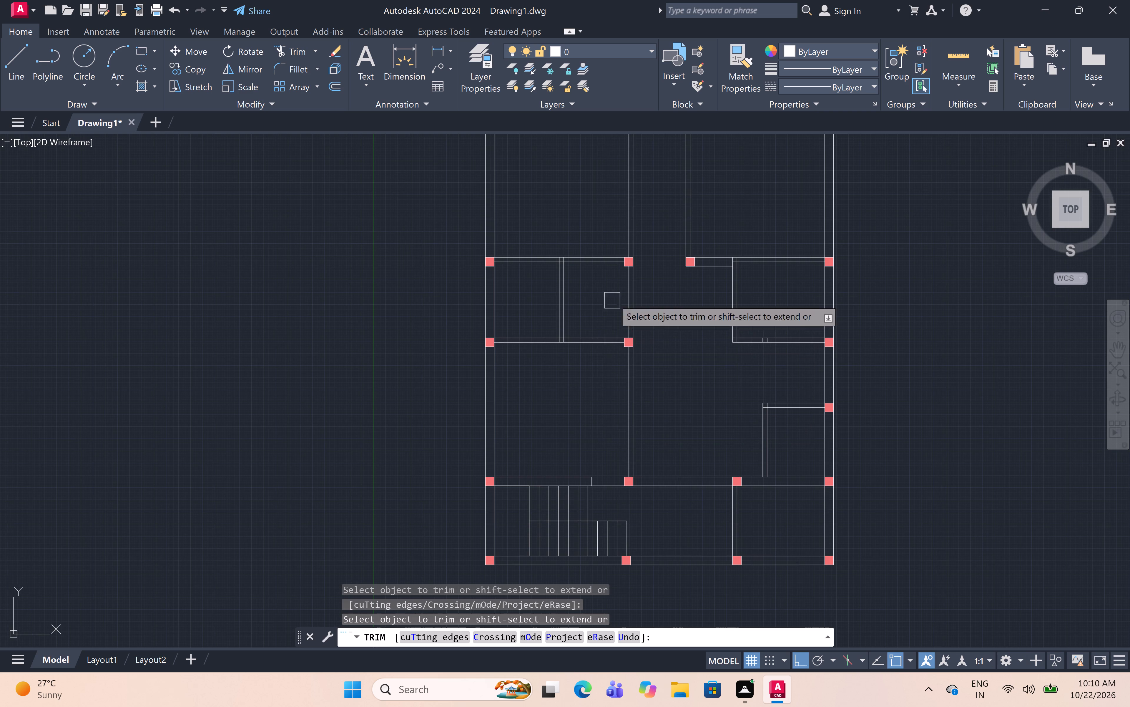
scroll(622, 285, up, 2)
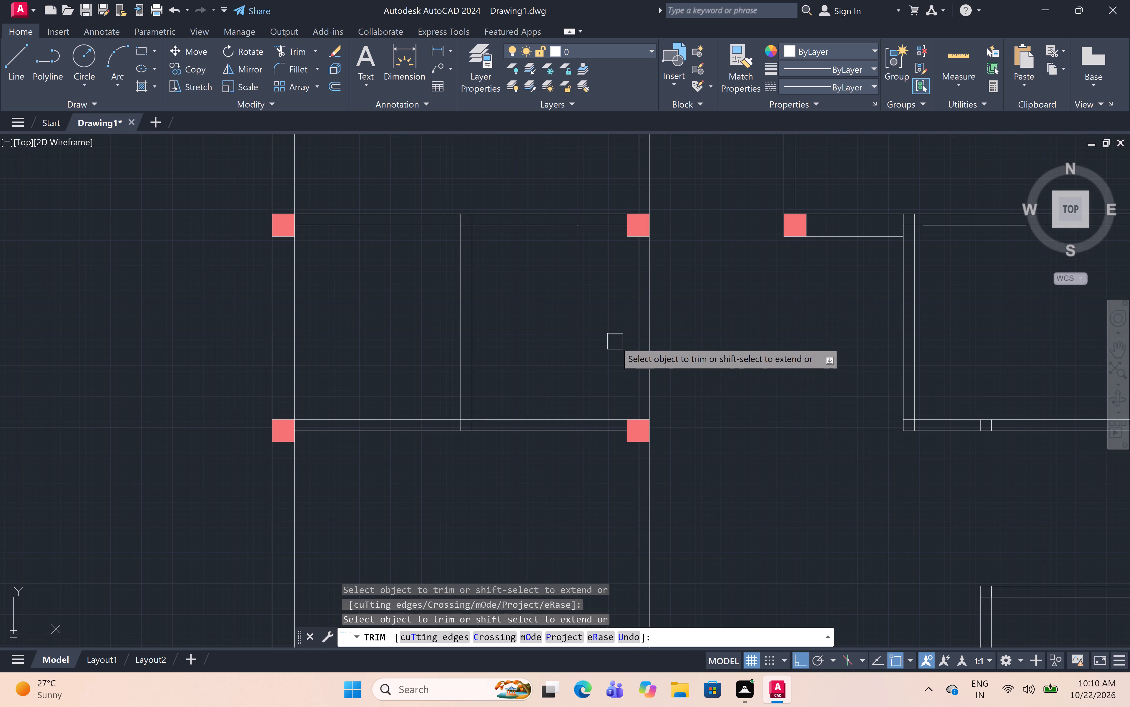
key(Escape)
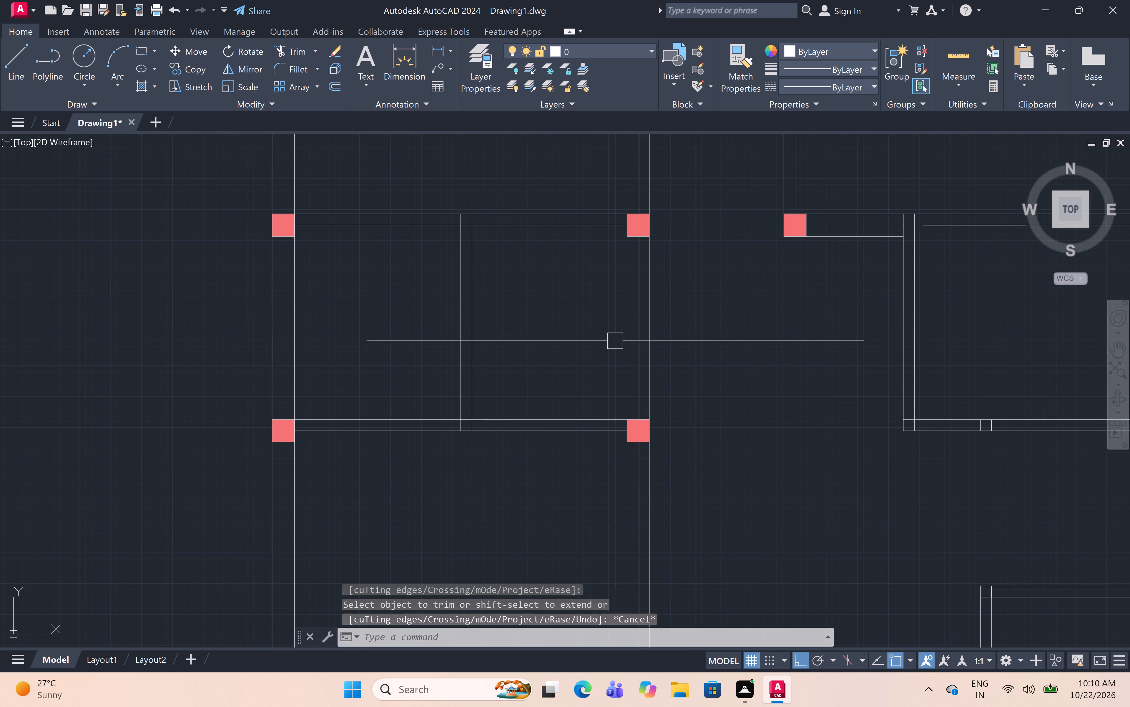
Offset the central wall's left line 4.5" toward the small middle-left room, between its two filled blocks.
text(off)
key(space)
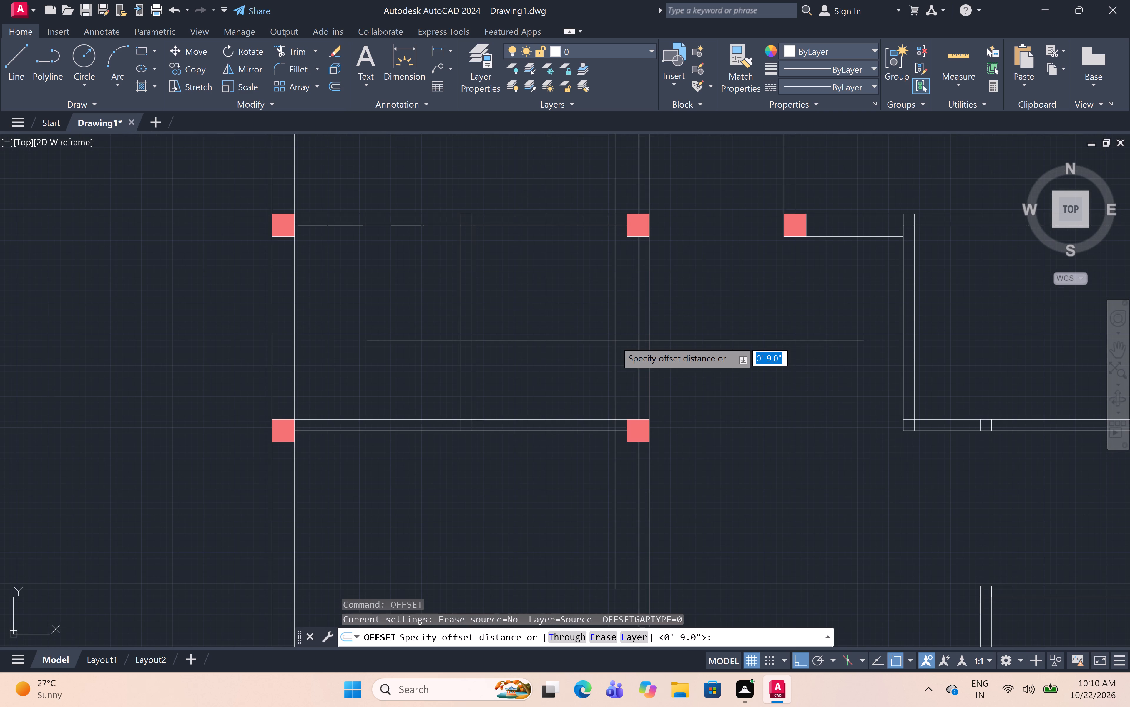
text(4.5")
key(space)
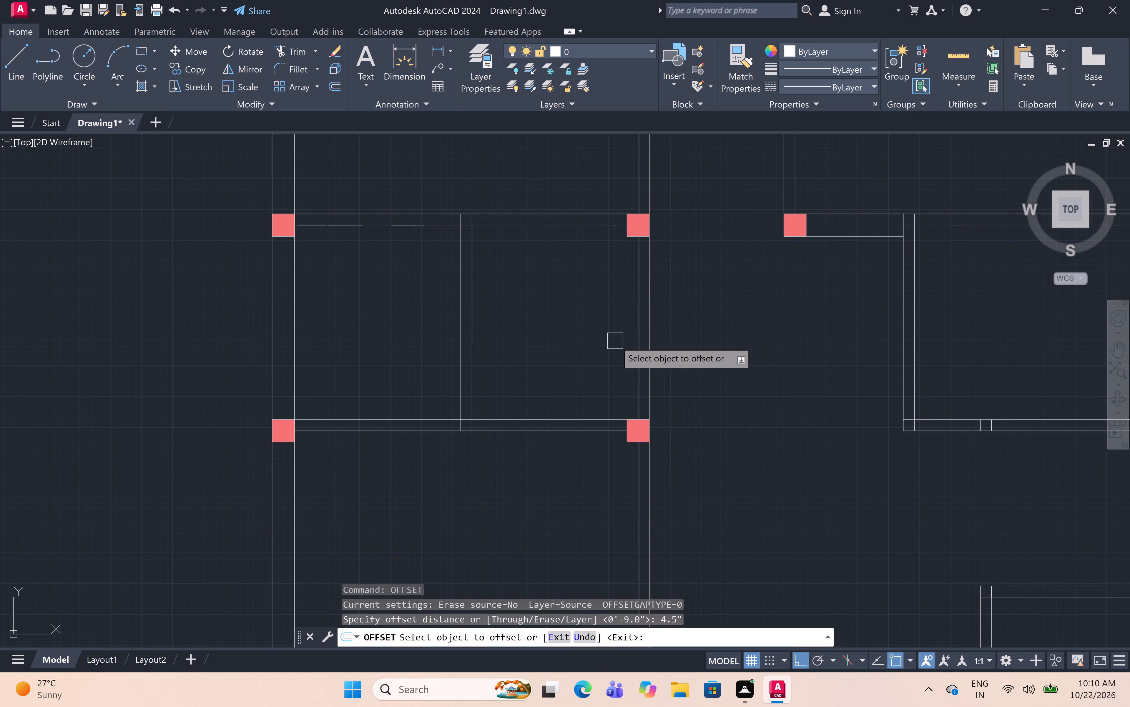
click(639, 328)
click(590, 320)
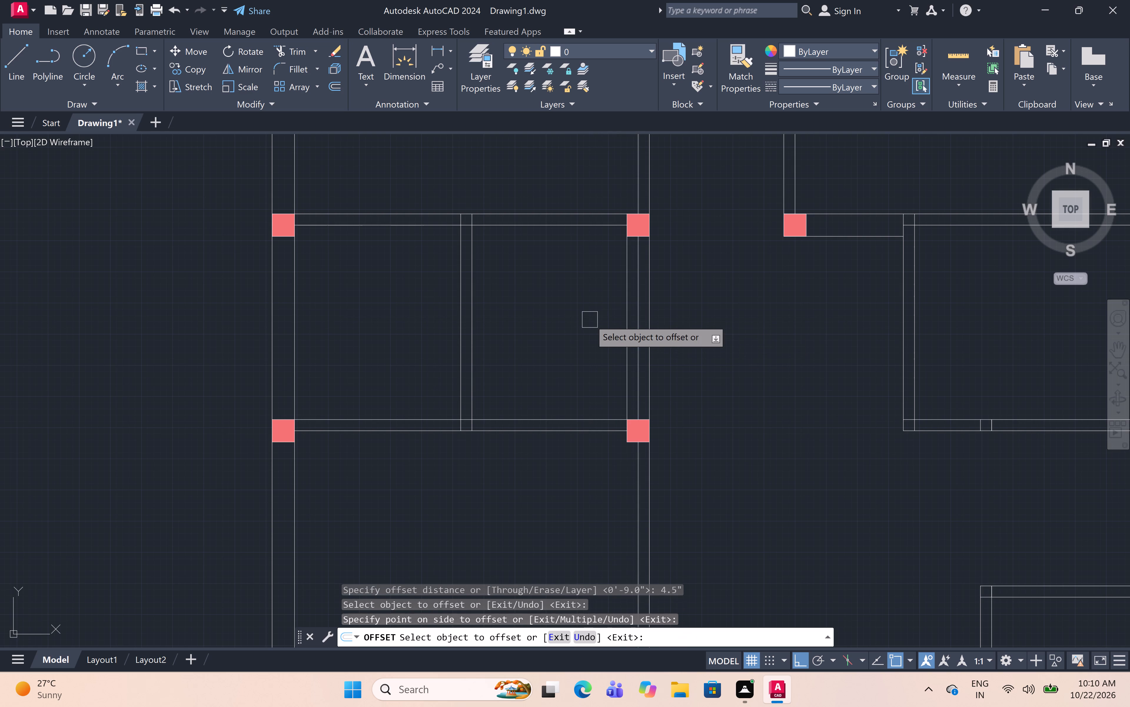
key(Escape)
Draw a line across the thickened central wall beside the small middle-left room, about midway between the two blocks.
text(l)
key(space)
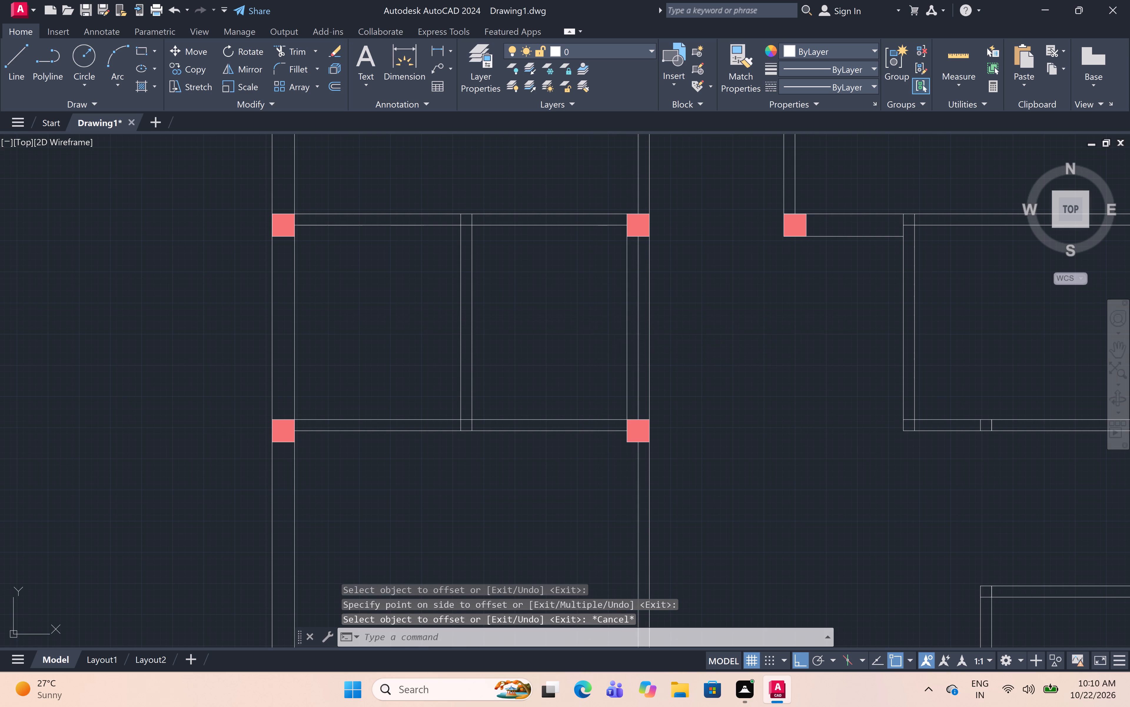
click(627, 320)
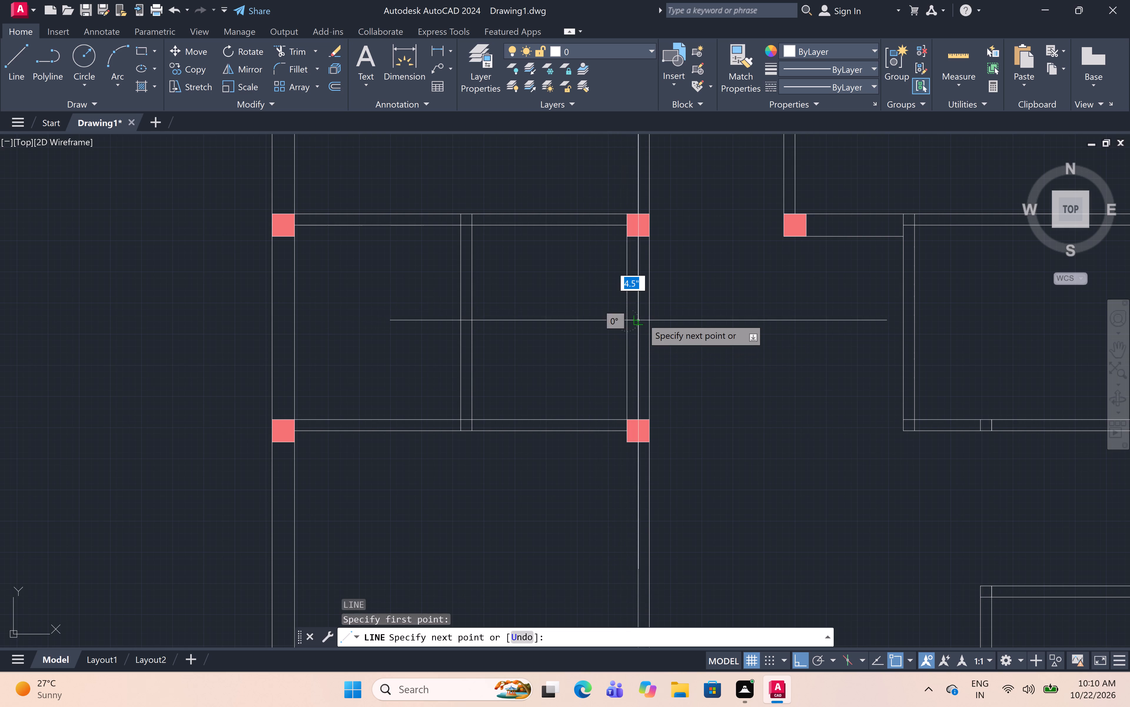
click(648, 321)
key(Escape)
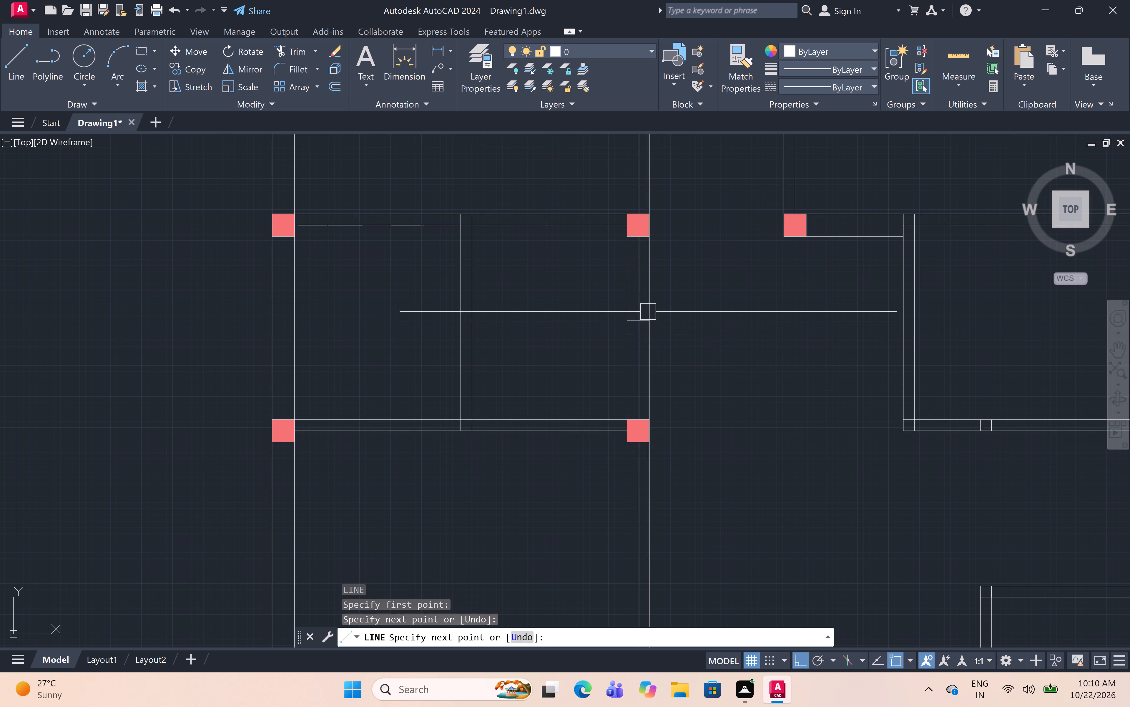
Trim the offset line above the cross line and the central wall's original left line between the two blocks.
text(tr)
key(space)
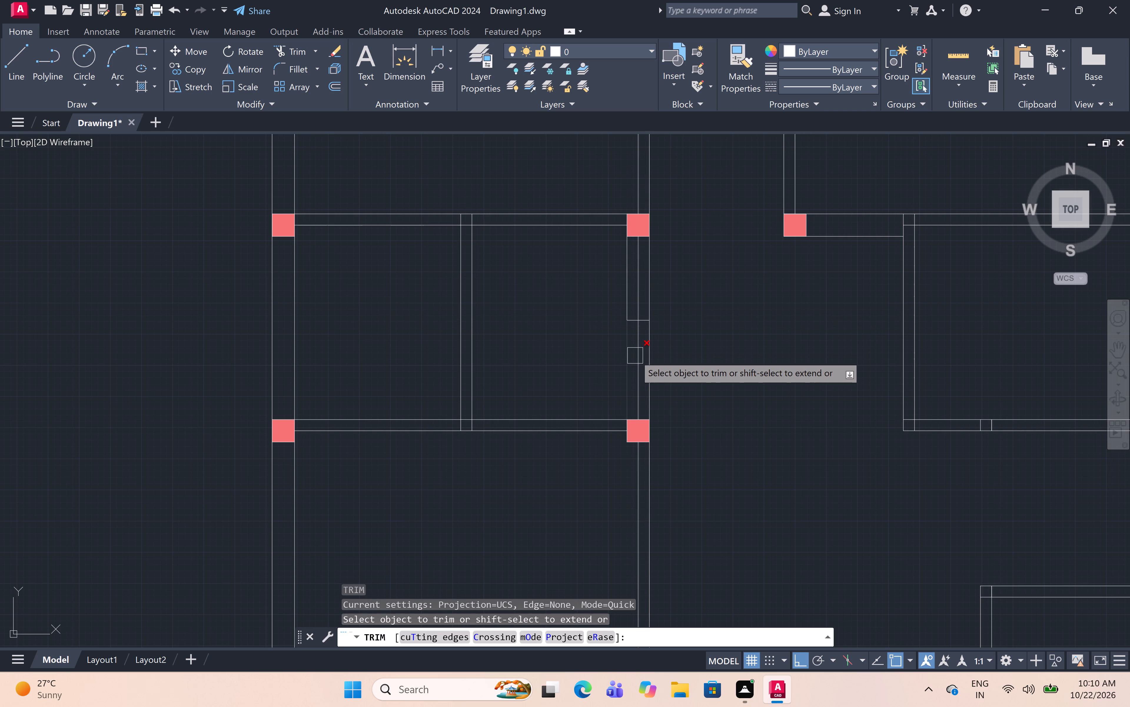
click(640, 357)
click(628, 304)
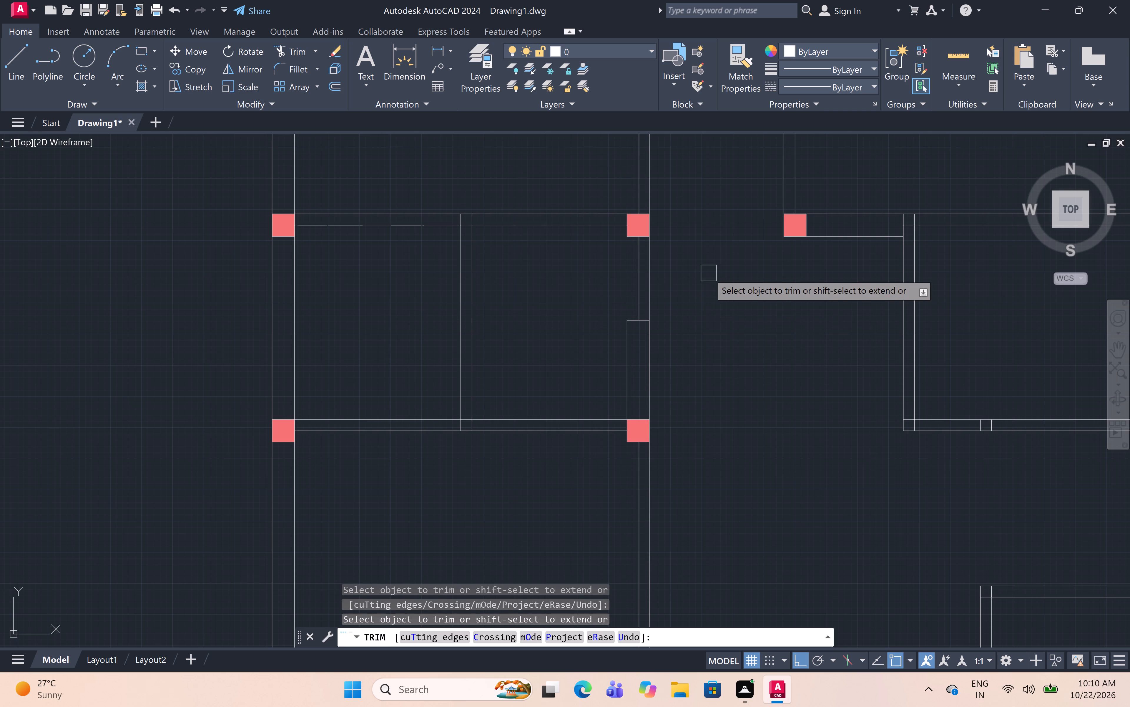
scroll(709, 273, down, 2)
middle_drag(709, 272, 709, 329)
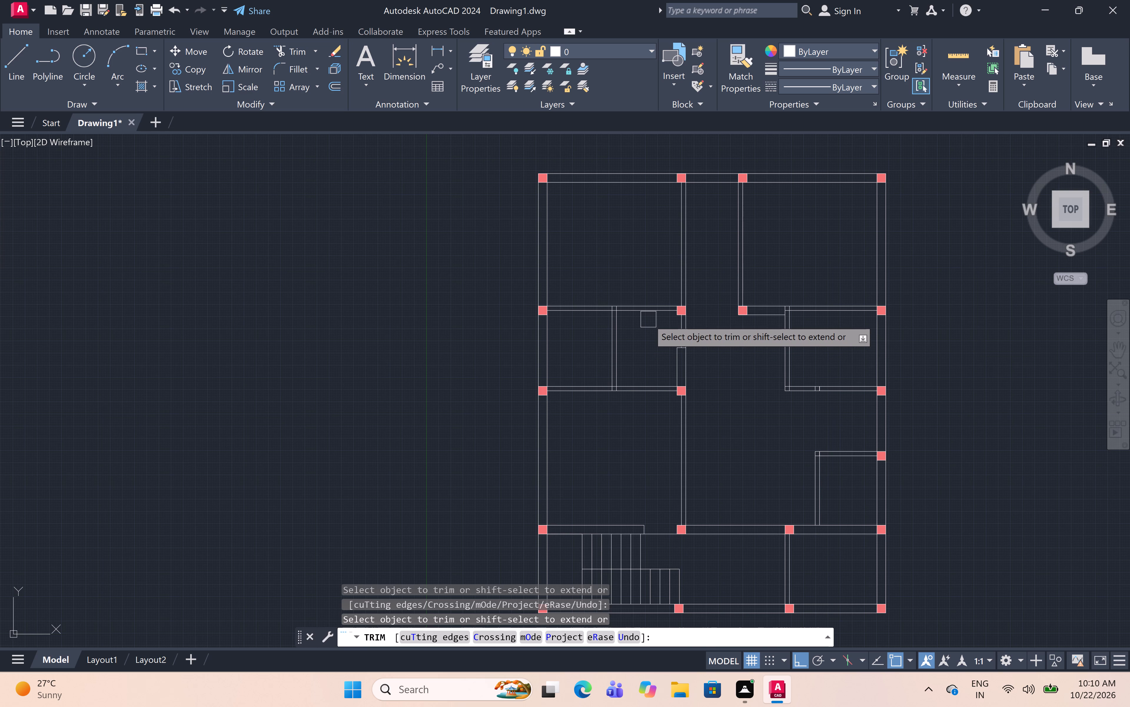
scroll(691, 332, up, 4)
click(654, 330)
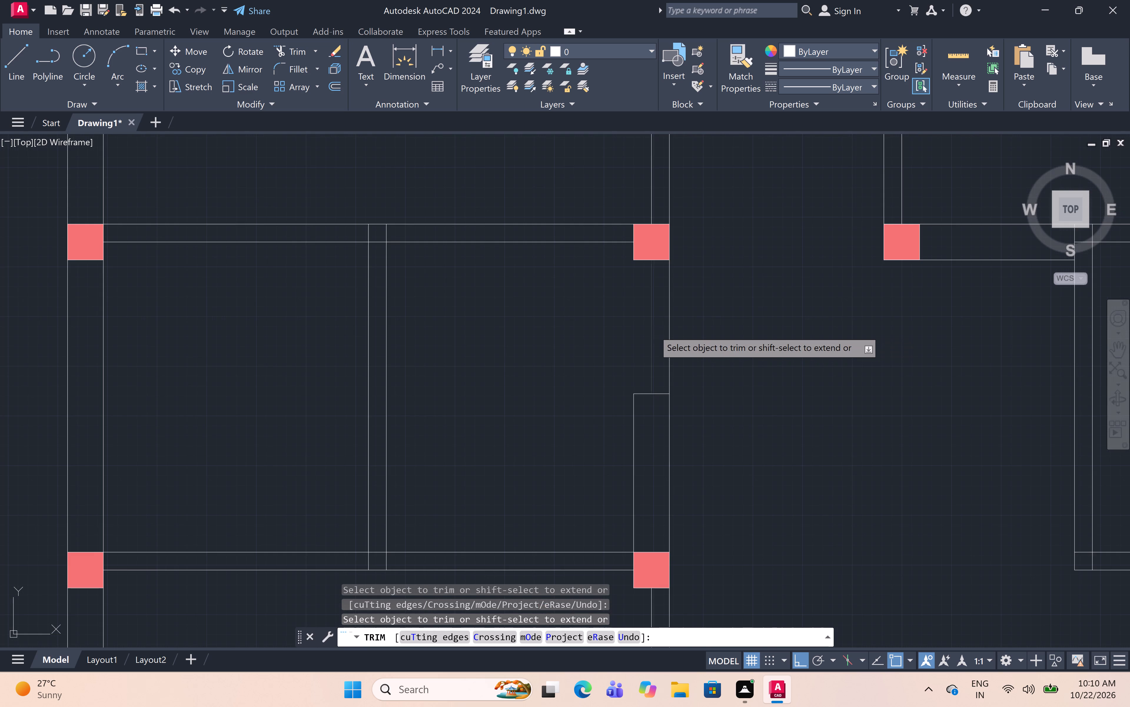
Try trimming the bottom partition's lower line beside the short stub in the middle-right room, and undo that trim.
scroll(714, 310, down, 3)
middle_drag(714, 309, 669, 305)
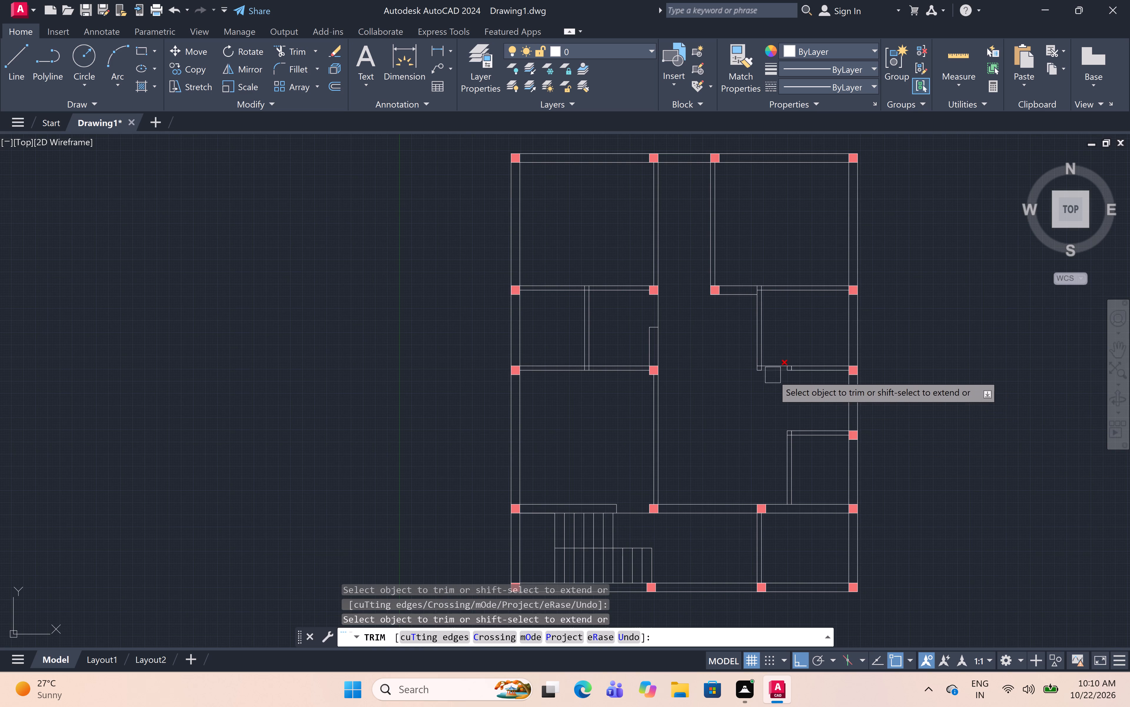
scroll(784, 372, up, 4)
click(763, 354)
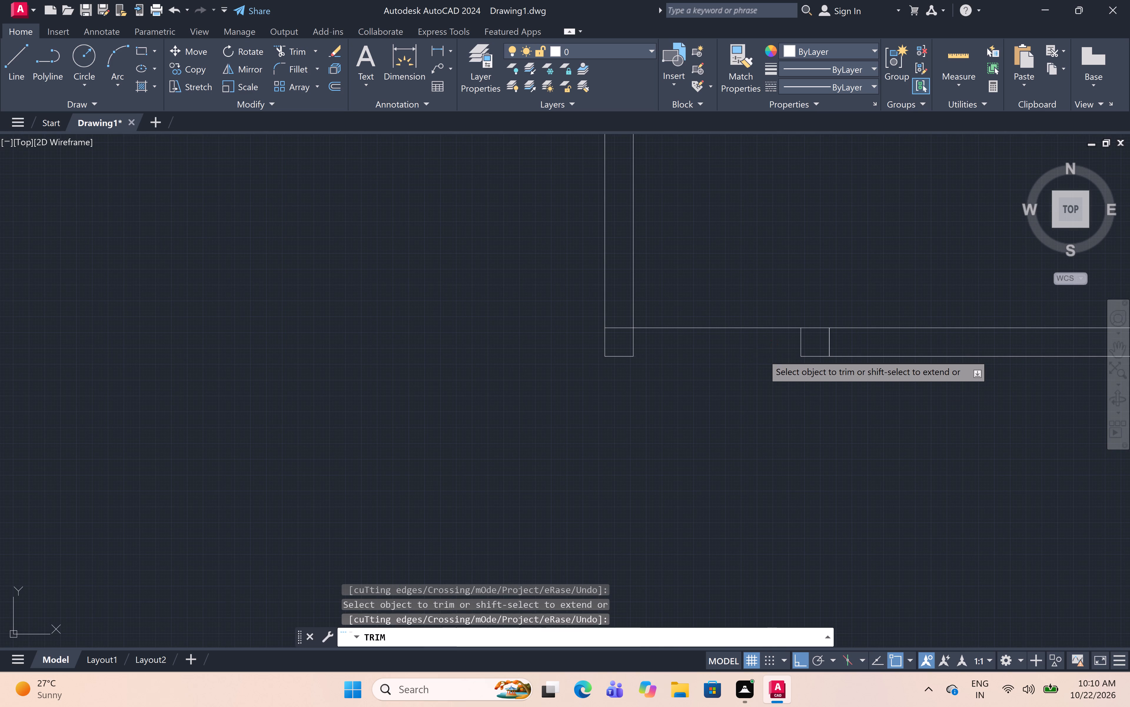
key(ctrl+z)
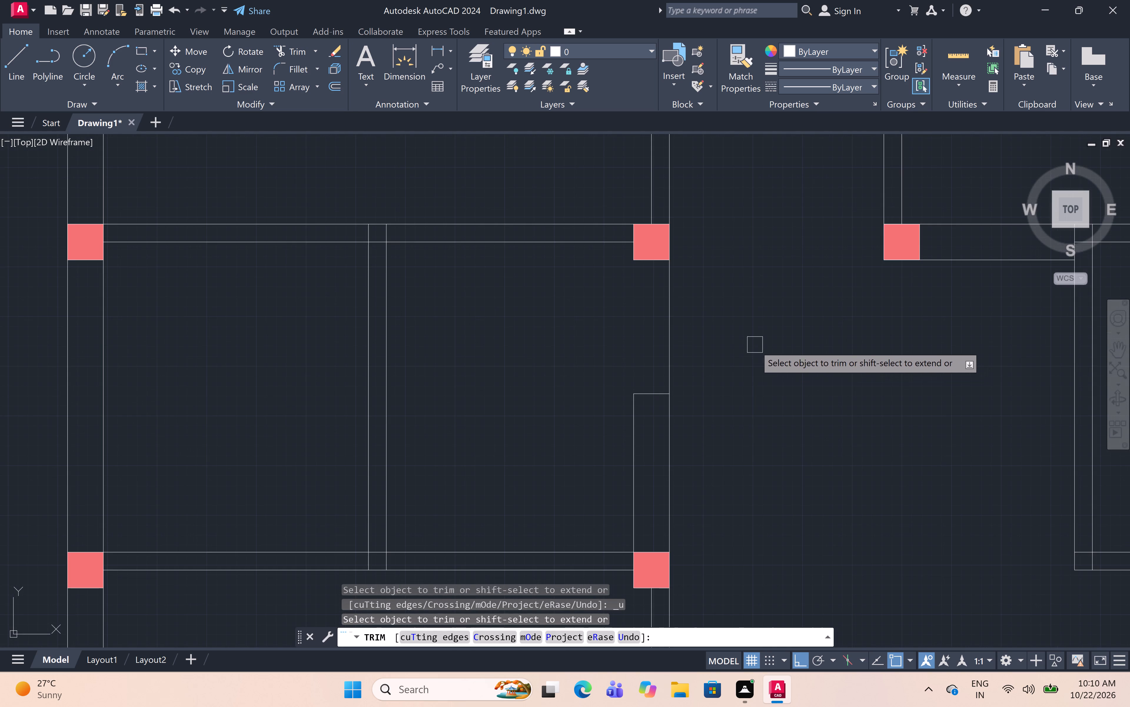
Trim the bottom partition's upper line in the middle-right room from the left partition to the stub's far line, plus the stub's near line and corner segment.
scroll(747, 376, down, 3)
scroll(840, 413, up, 5)
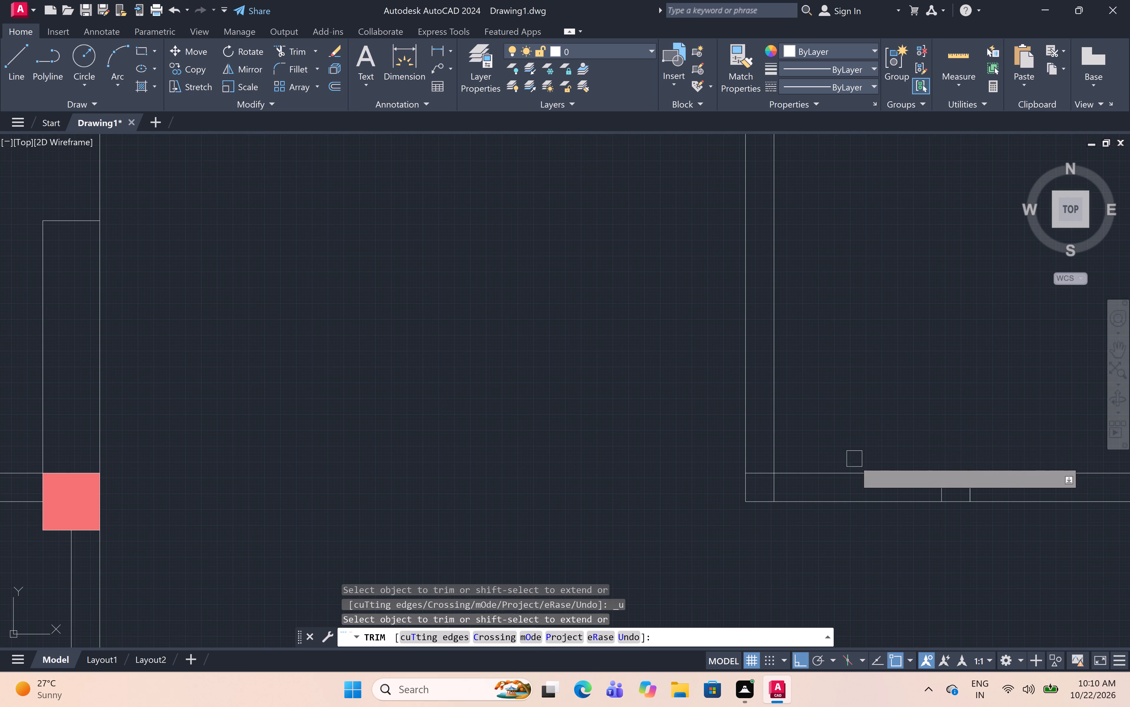
click(856, 467)
click(949, 478)
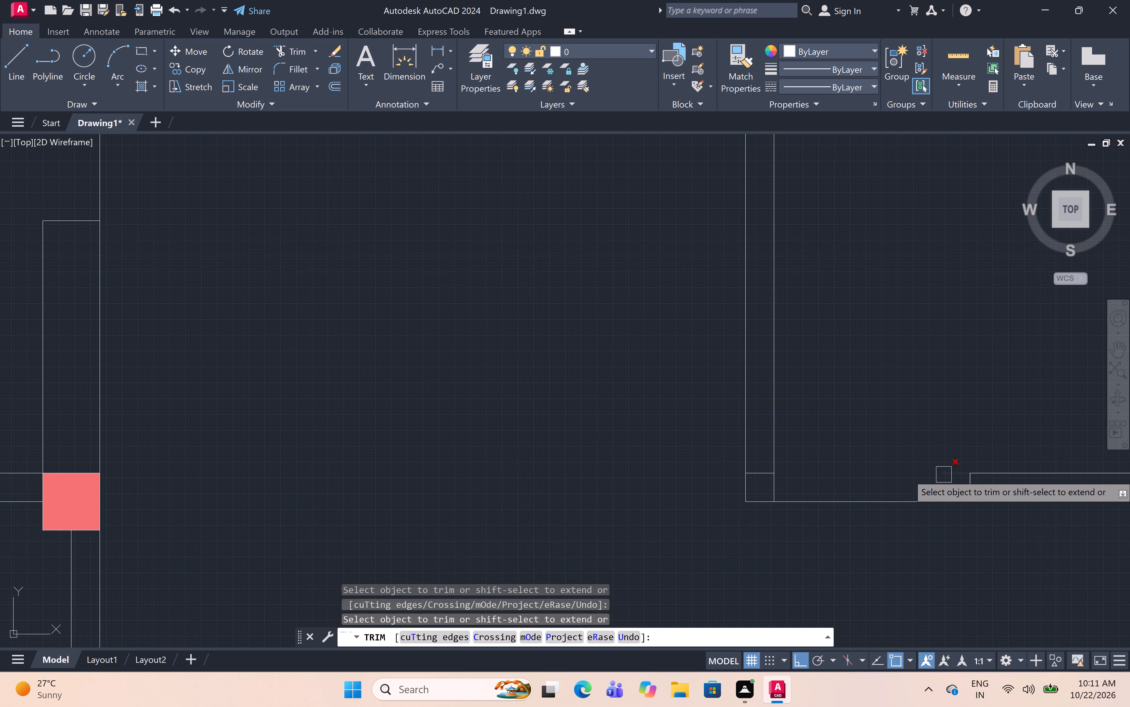
click(944, 475)
scroll(820, 413, down, 1)
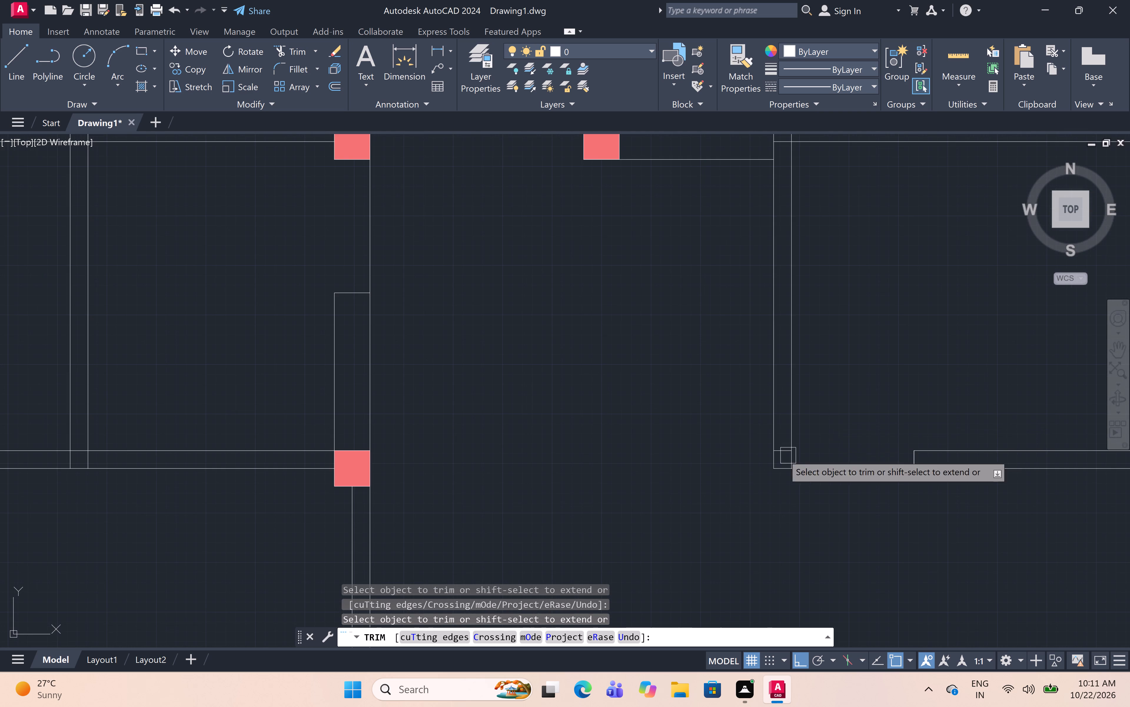
scroll(774, 449, up, 3)
click(799, 455)
scroll(634, 395, down, 7)
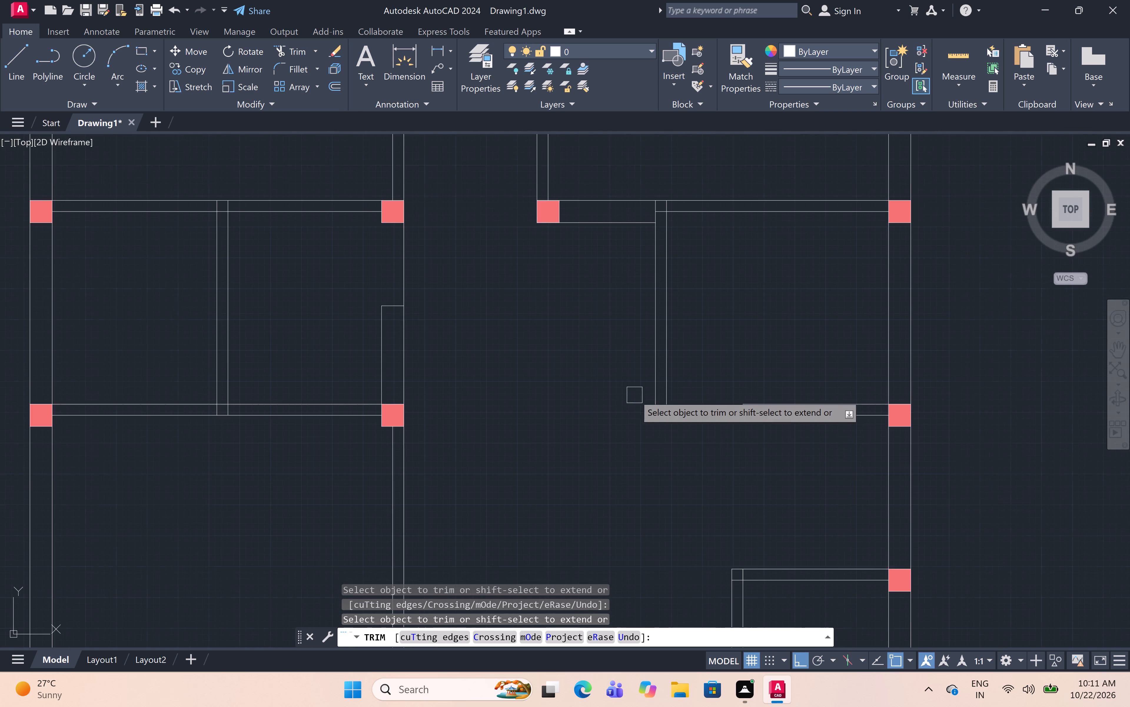
scroll(644, 447, down, 2)
scroll(625, 464, down, 2)
middle_drag(623, 462, 606, 437)
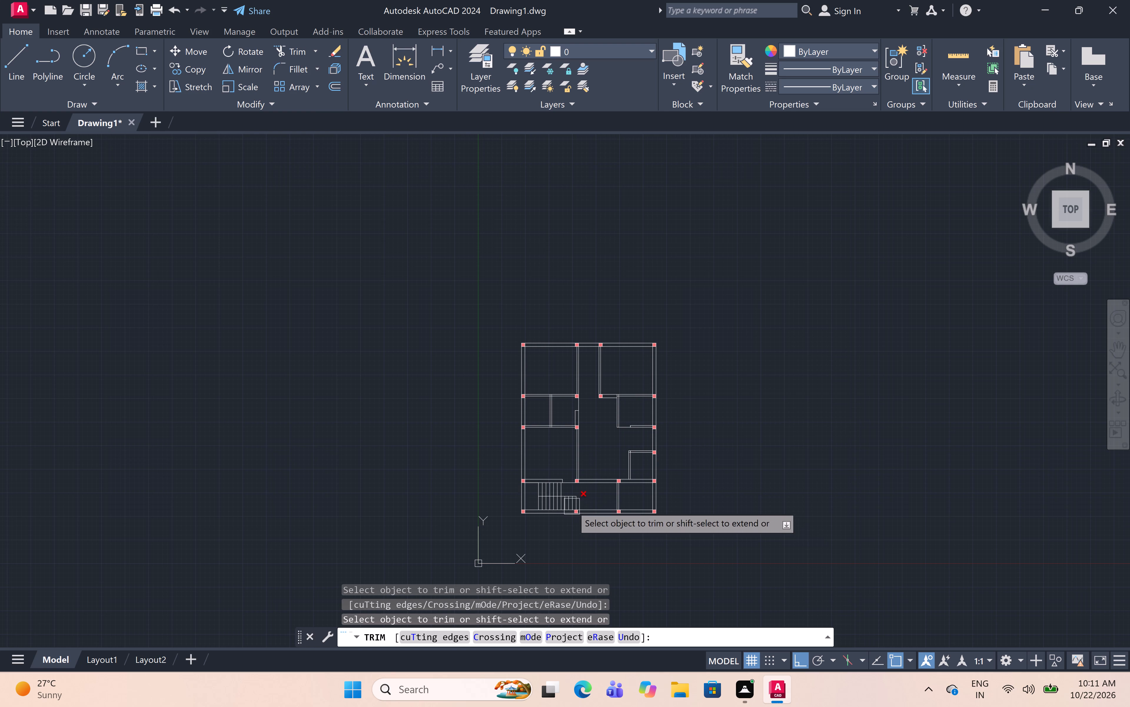
Draw a line 3' rightward from the lower right corner of the central block above the staircase bay, continuing up across the 9" wall.
scroll(581, 488, up, 6)
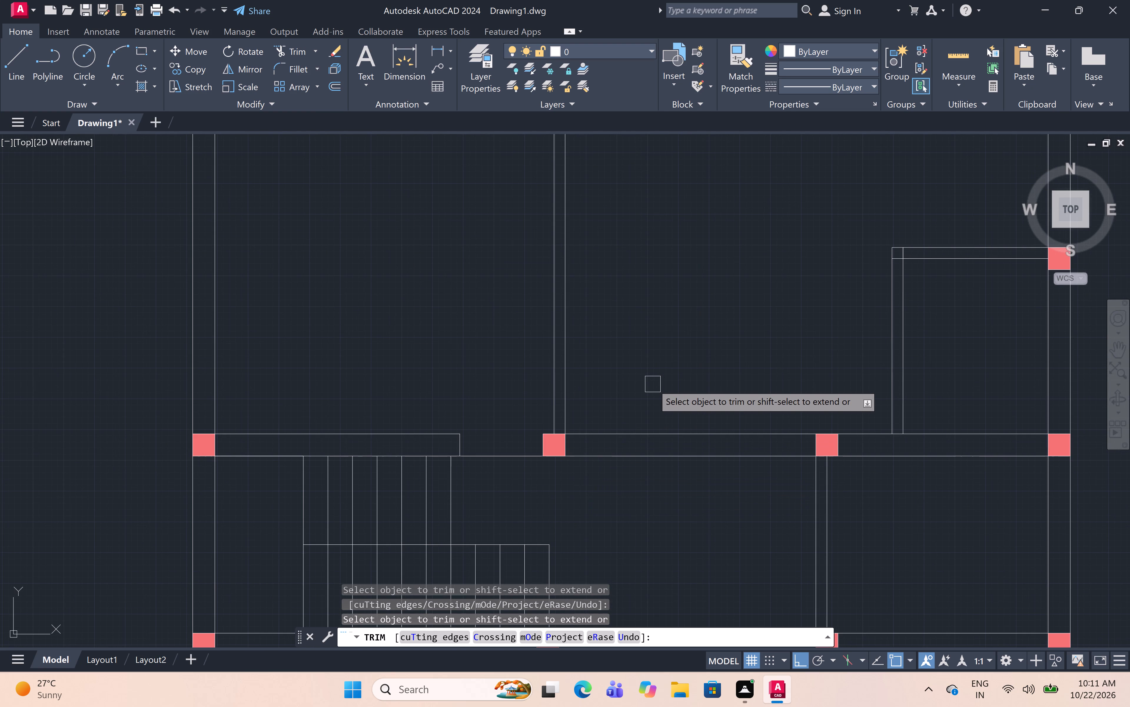
key(Escape)
text(l)
key(space)
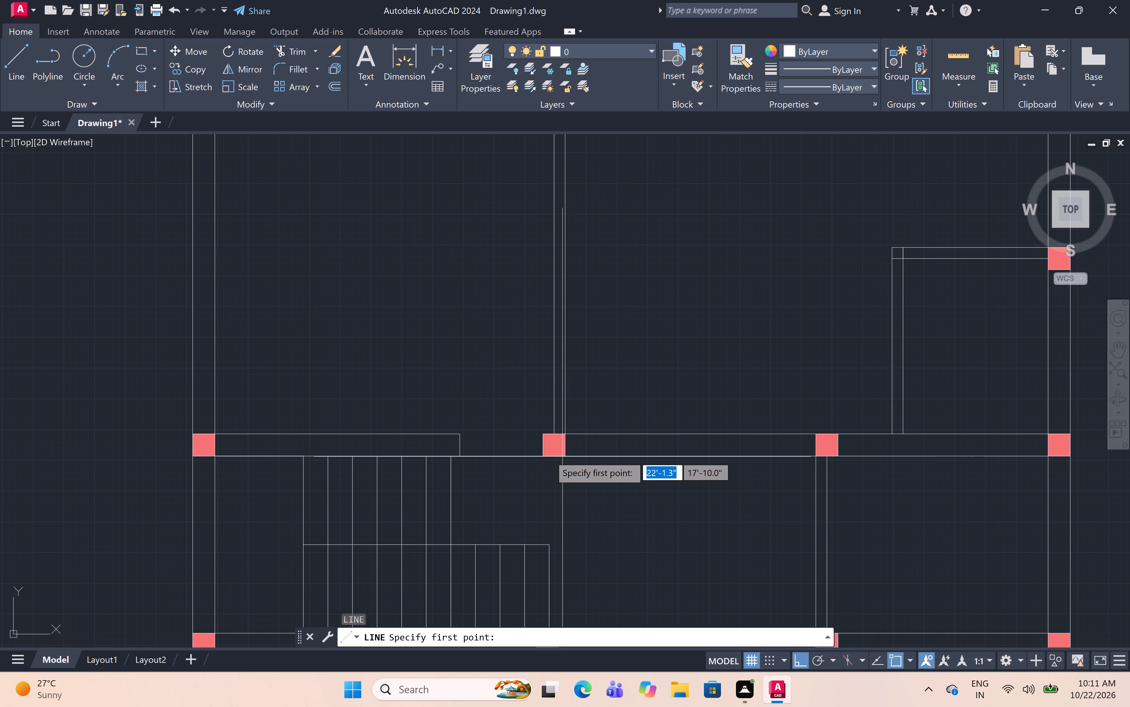
click(569, 453)
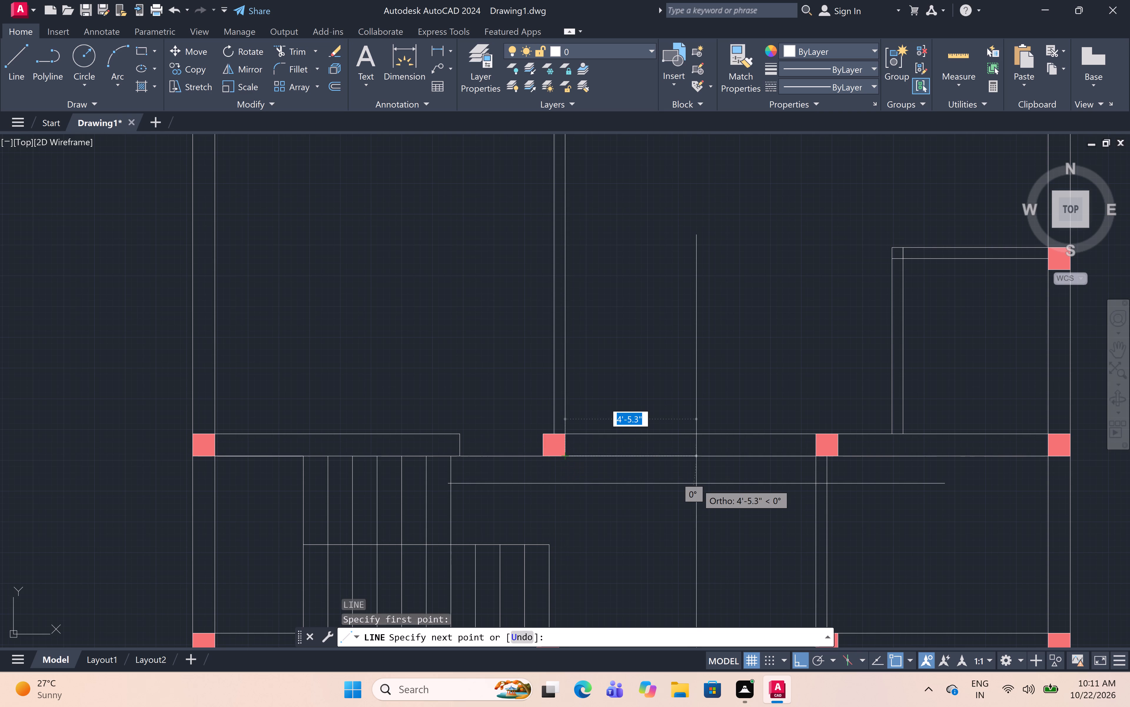
text(3')
key(space)
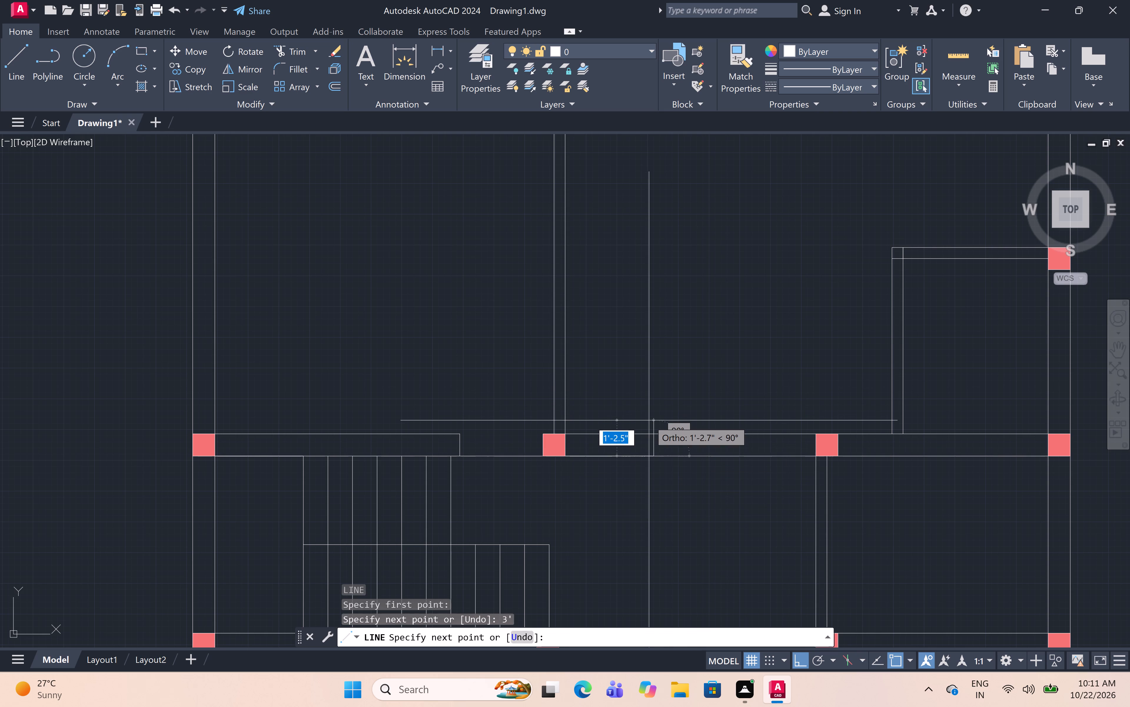
click(653, 435)
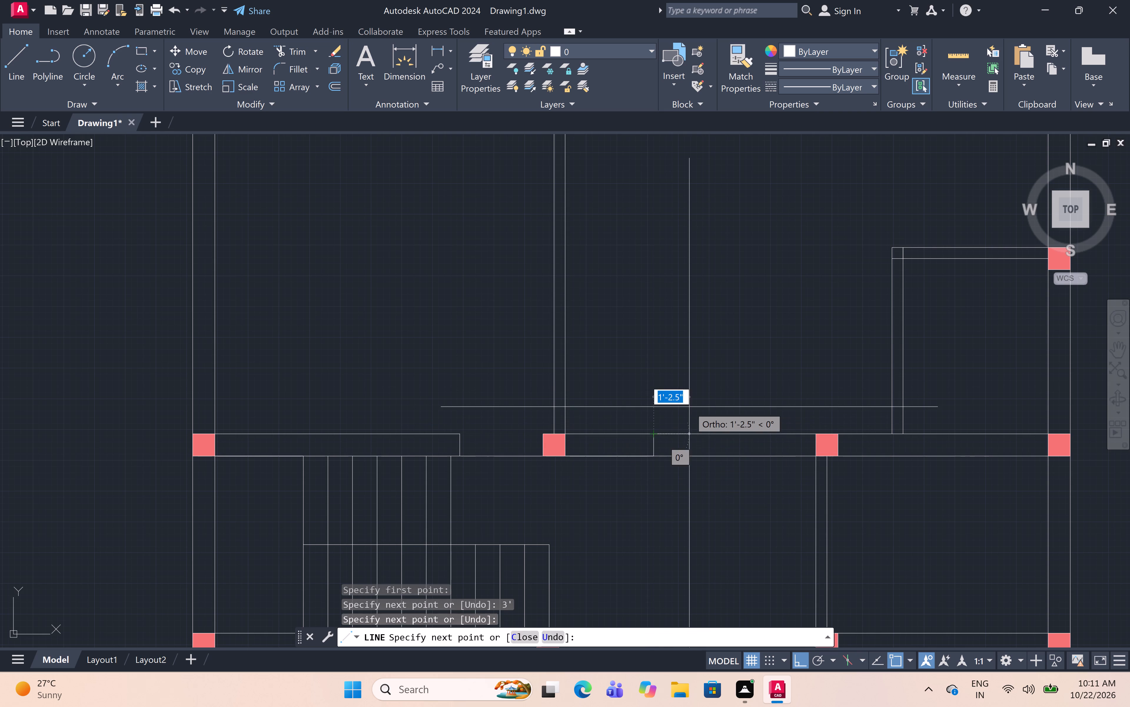
key(Escape)
Trim the wall's upper line and the overlapping lower line between the central block and the cross line.
text(tr)
key(space)
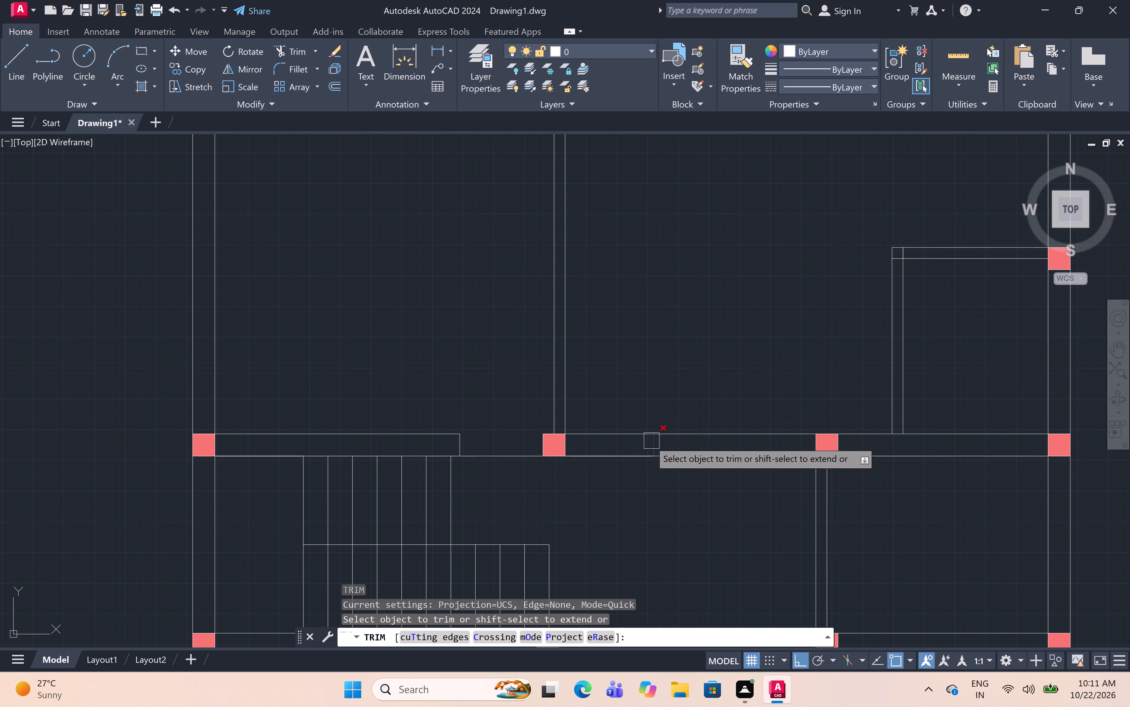
click(628, 455)
click(620, 432)
scroll(640, 412, down, 3)
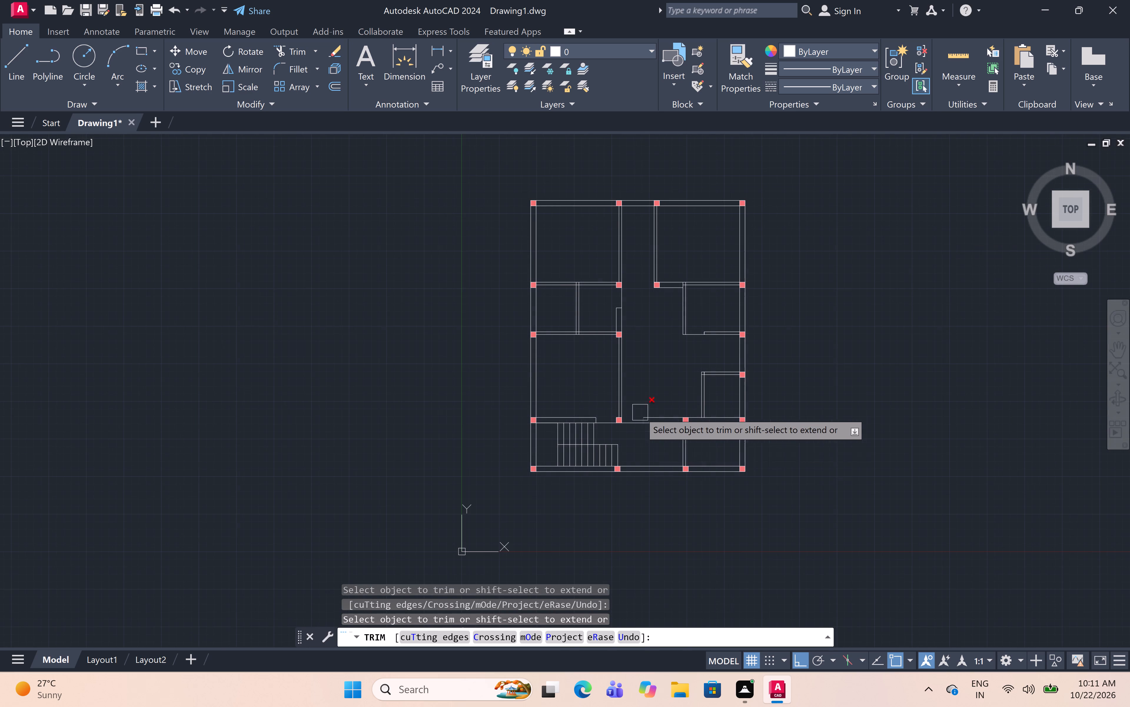
Trim the bottom outer wall's inner line between the block beside the staircase and the next block to the right.
middle_drag(649, 440, 436, 475)
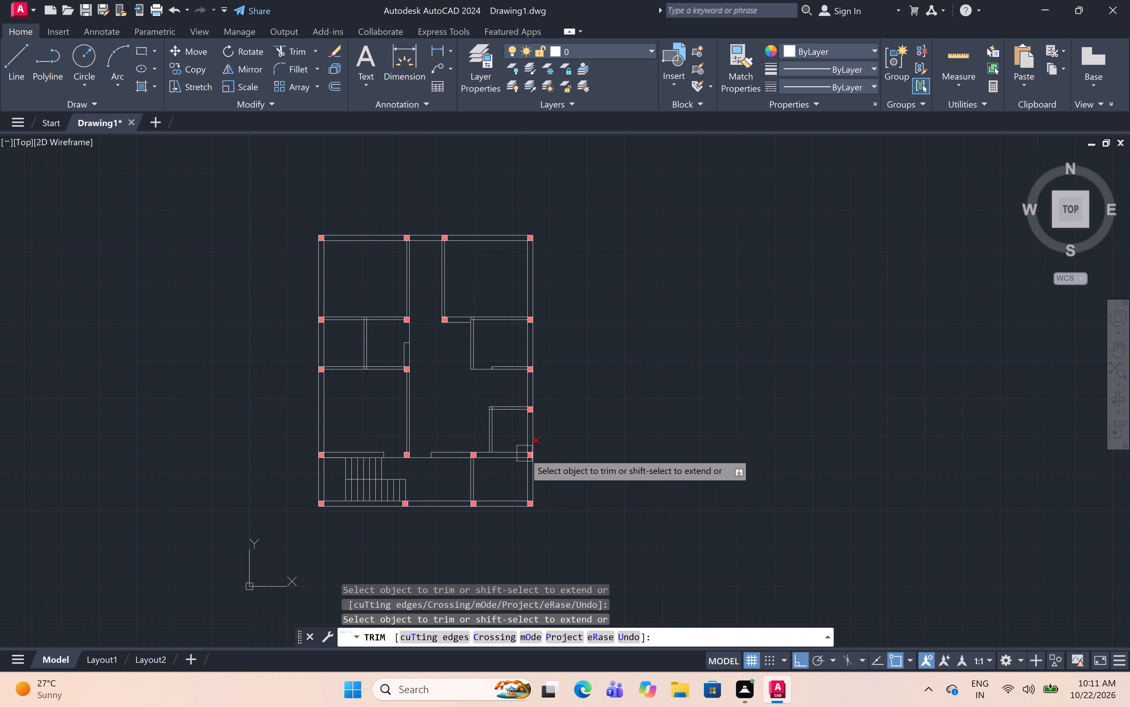
scroll(460, 513, up, 3)
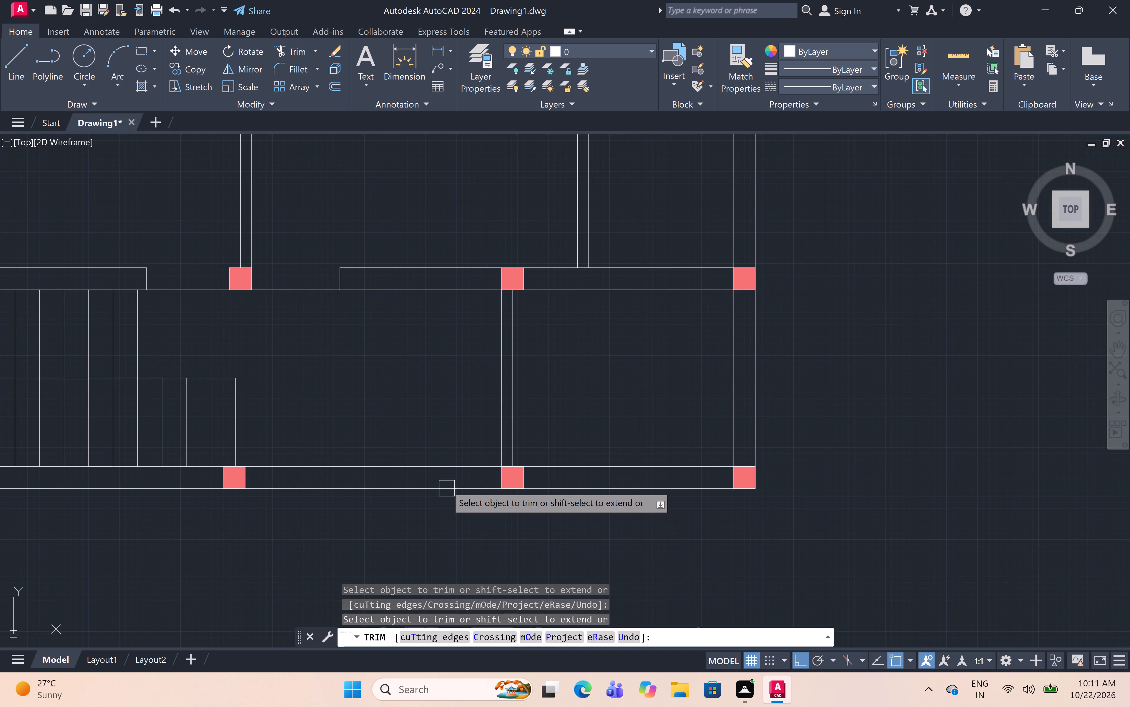
click(444, 469)
scroll(616, 417, down, 2)
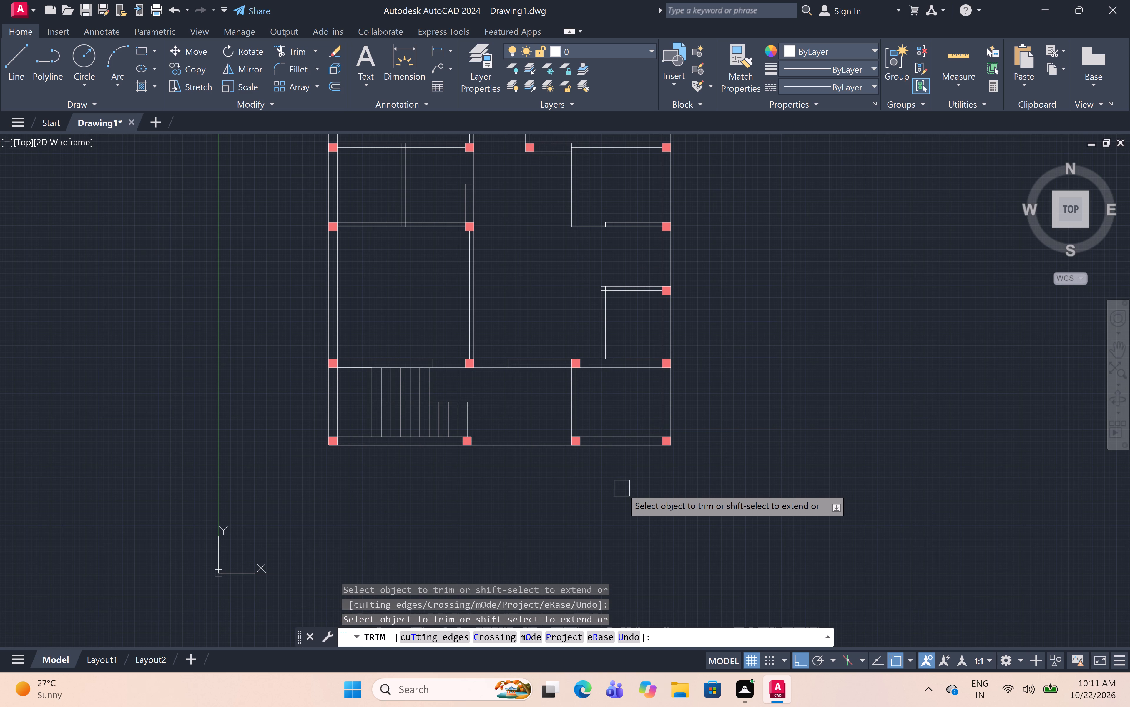
Draw an outline projecting 20" below the bottom outer wall, spanning the gap between the block beside the staircase and the next block.
text(l)
key(space)
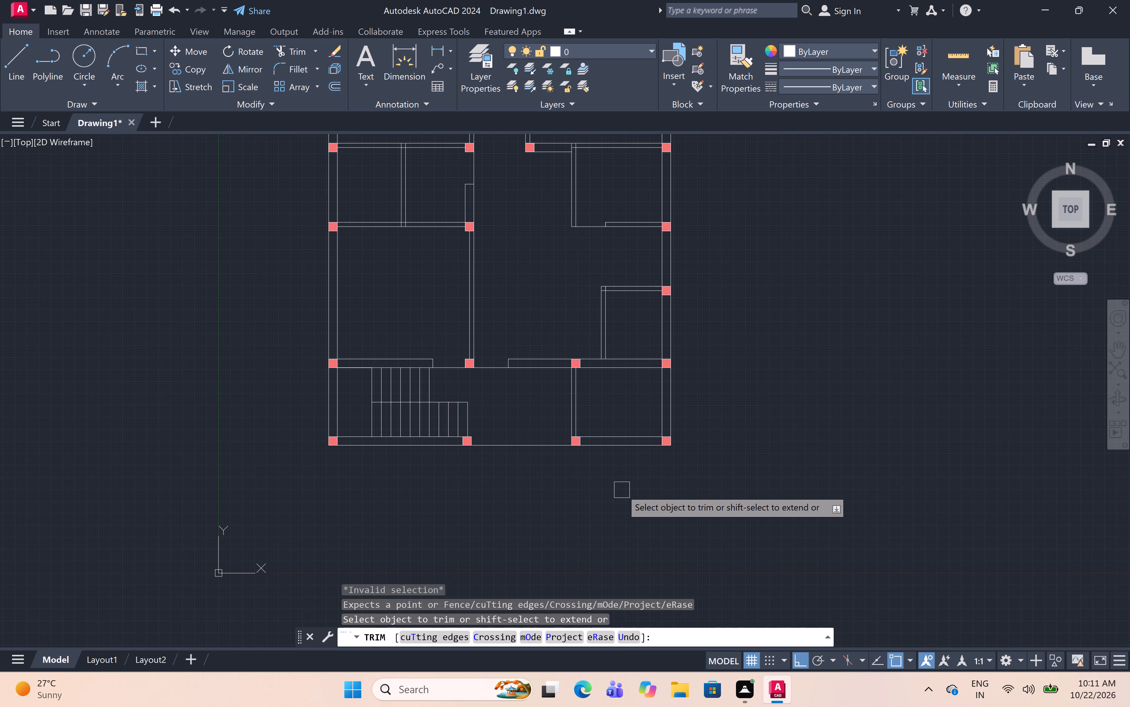
key(Escape)
text(l)
key(space)
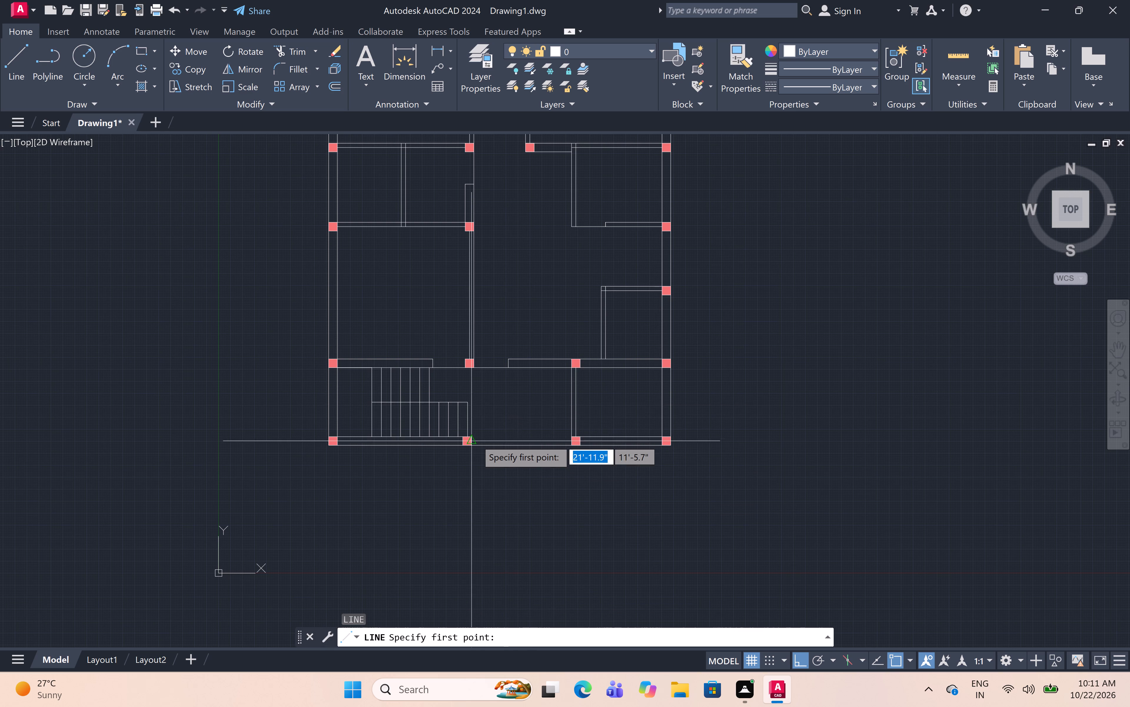
scroll(476, 440, up, 3)
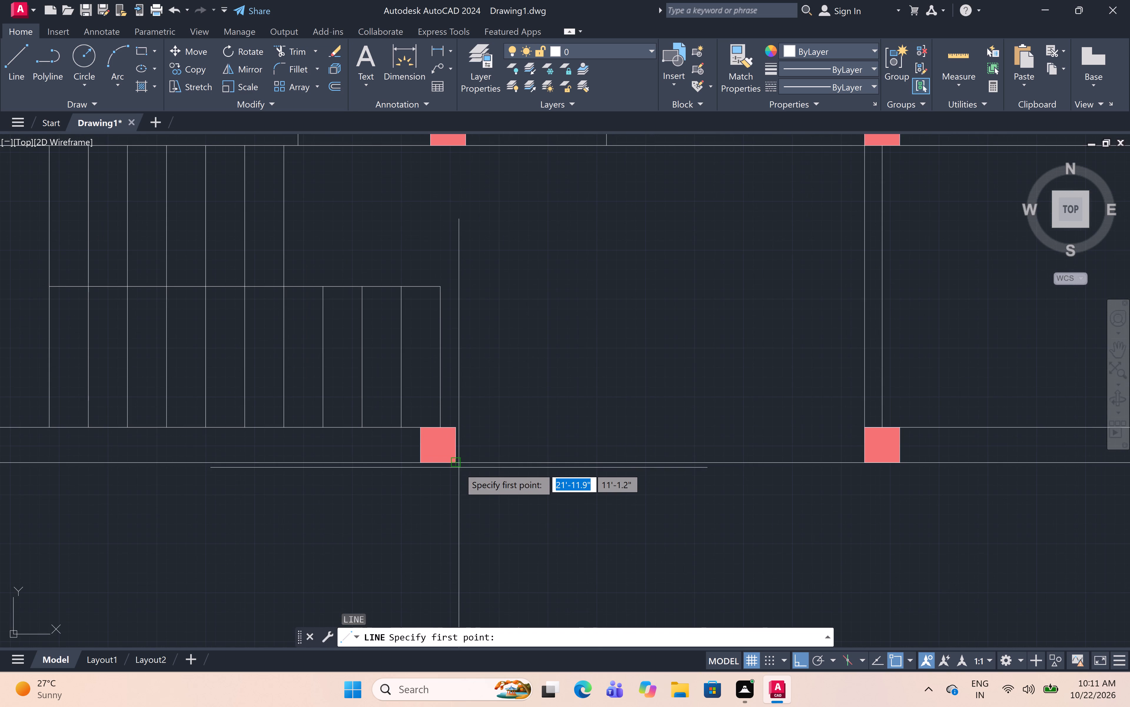
click(456, 463)
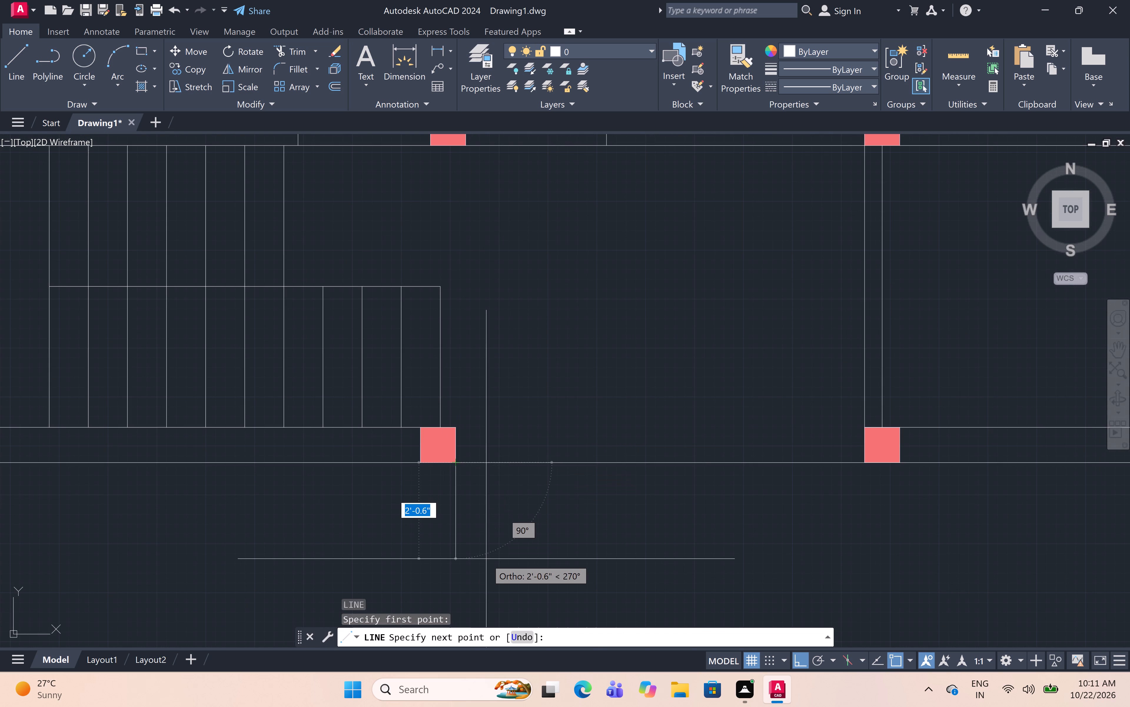
key(2)
key(0)
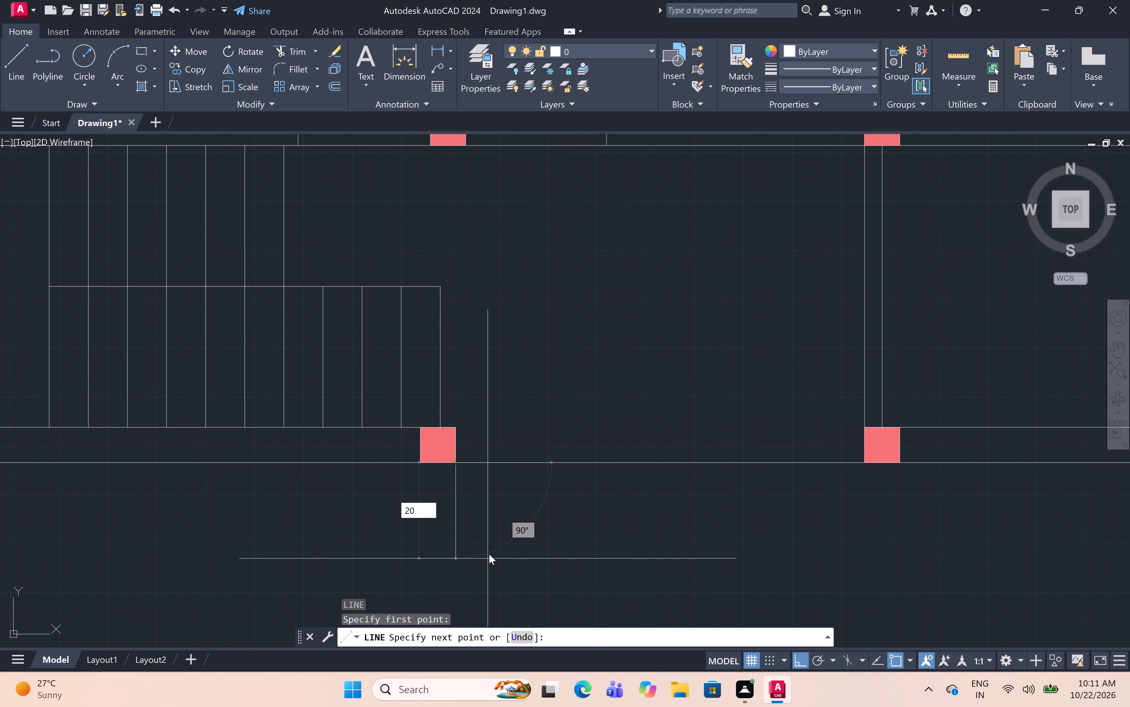
key(shift+quotedbl)
key(space)
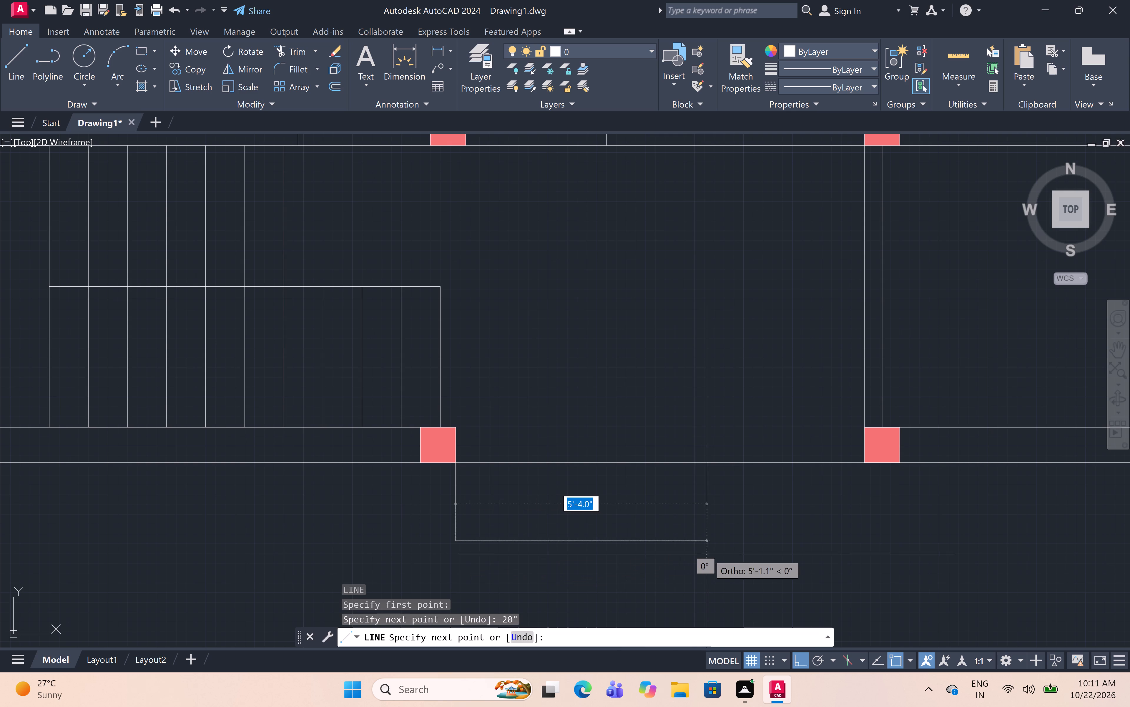
click(865, 554)
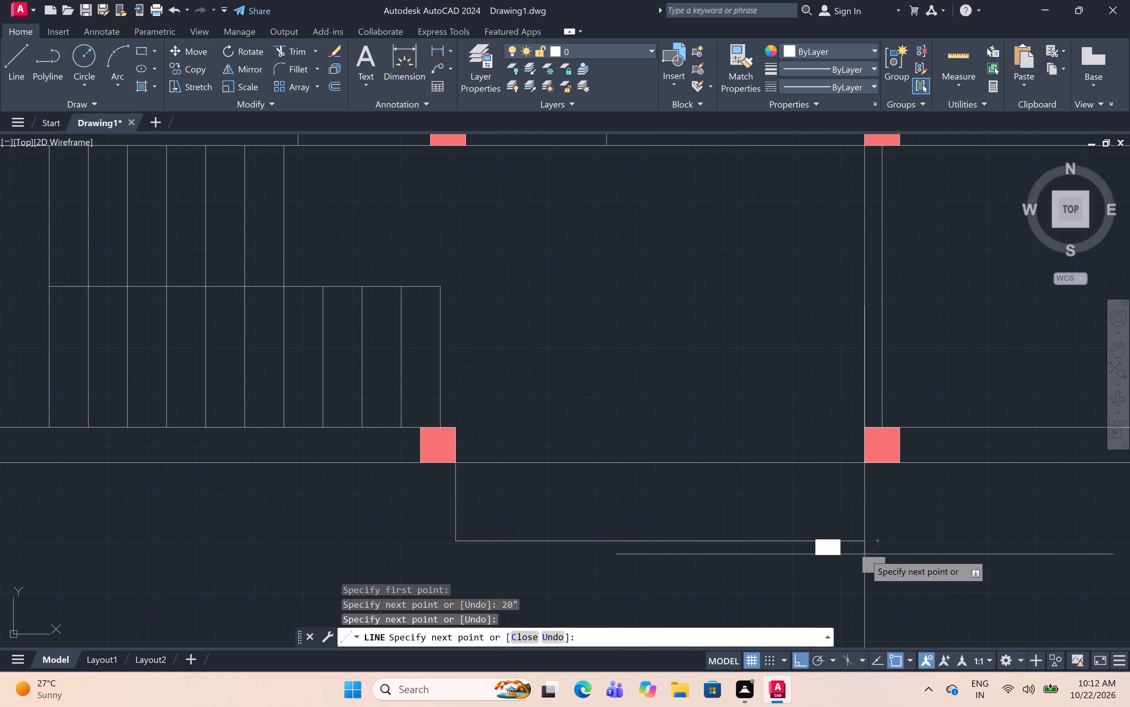
click(863, 462)
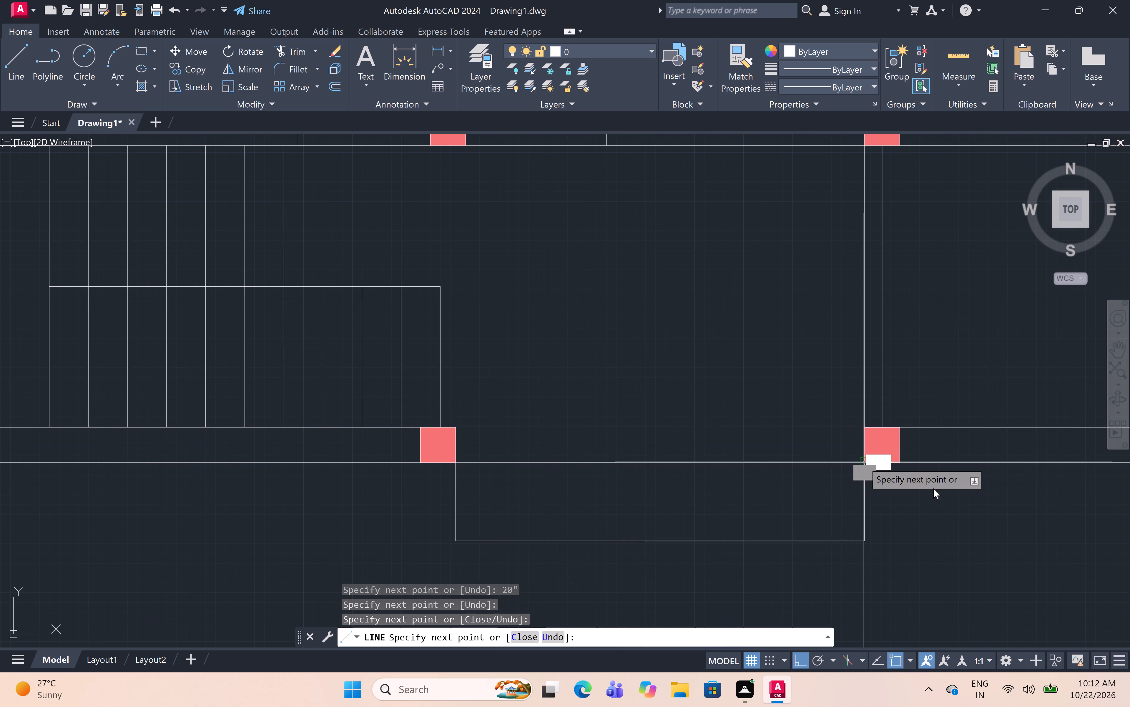
key(Escape)
Offset the projecting outline's bottom line 10" upward toward the building.
text(off 10)
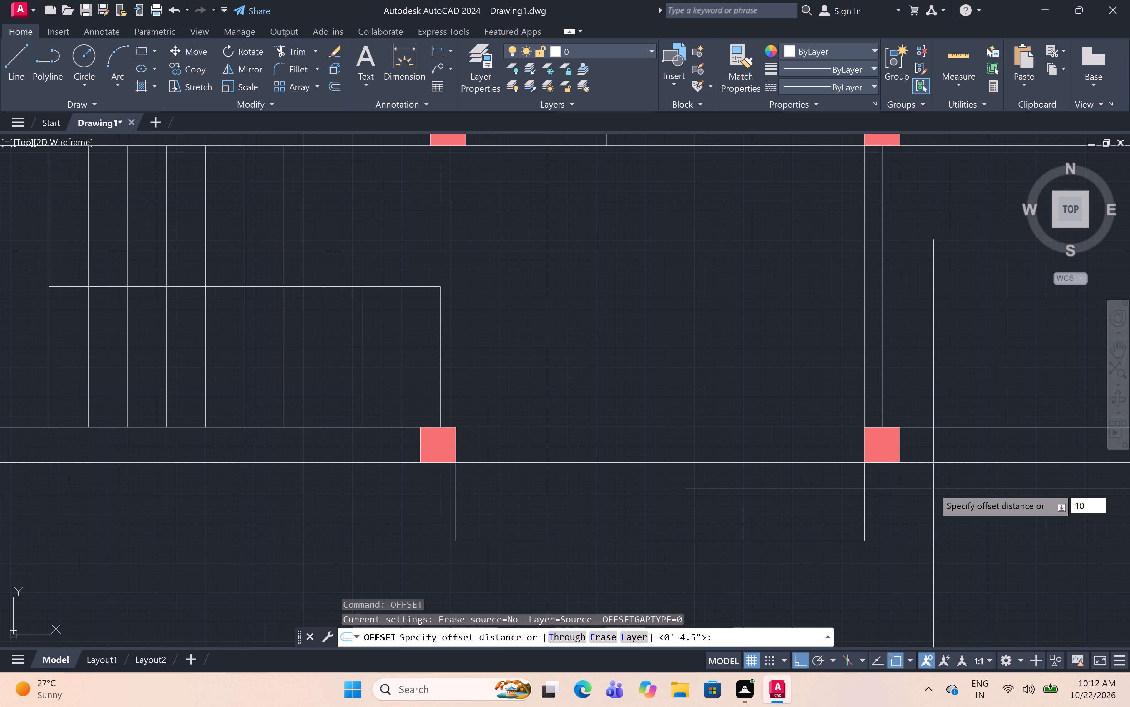
key(shift+quotedbl)
key(space)
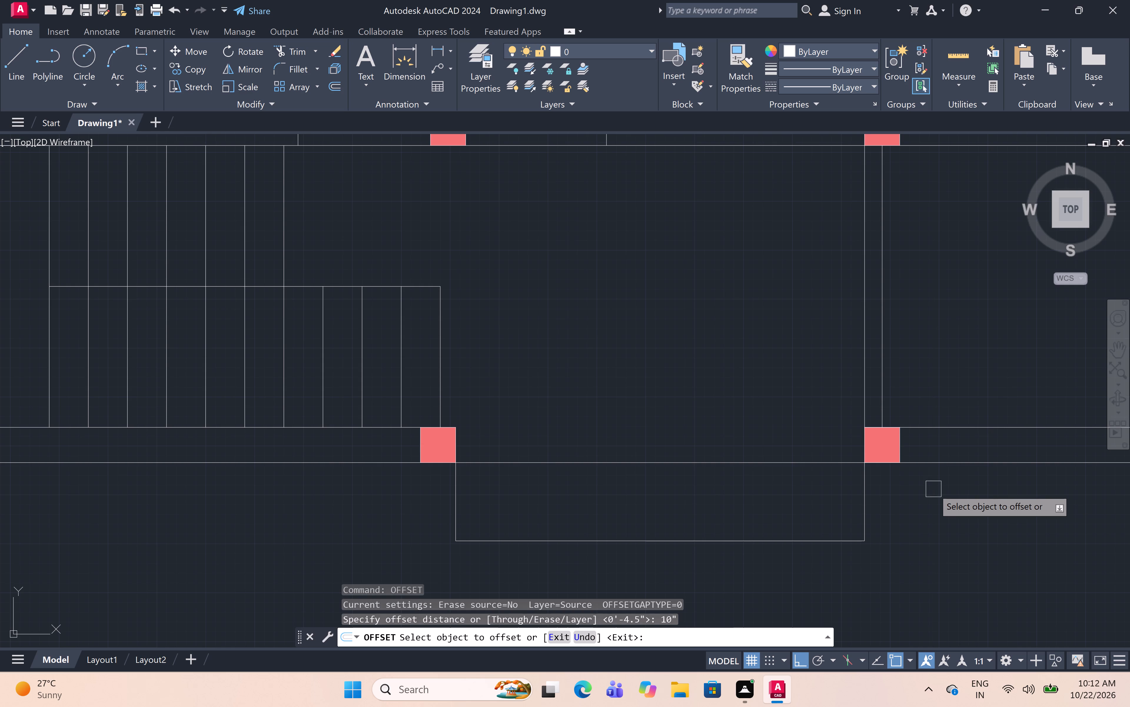
drag(703, 542, 701, 535)
click(699, 484)
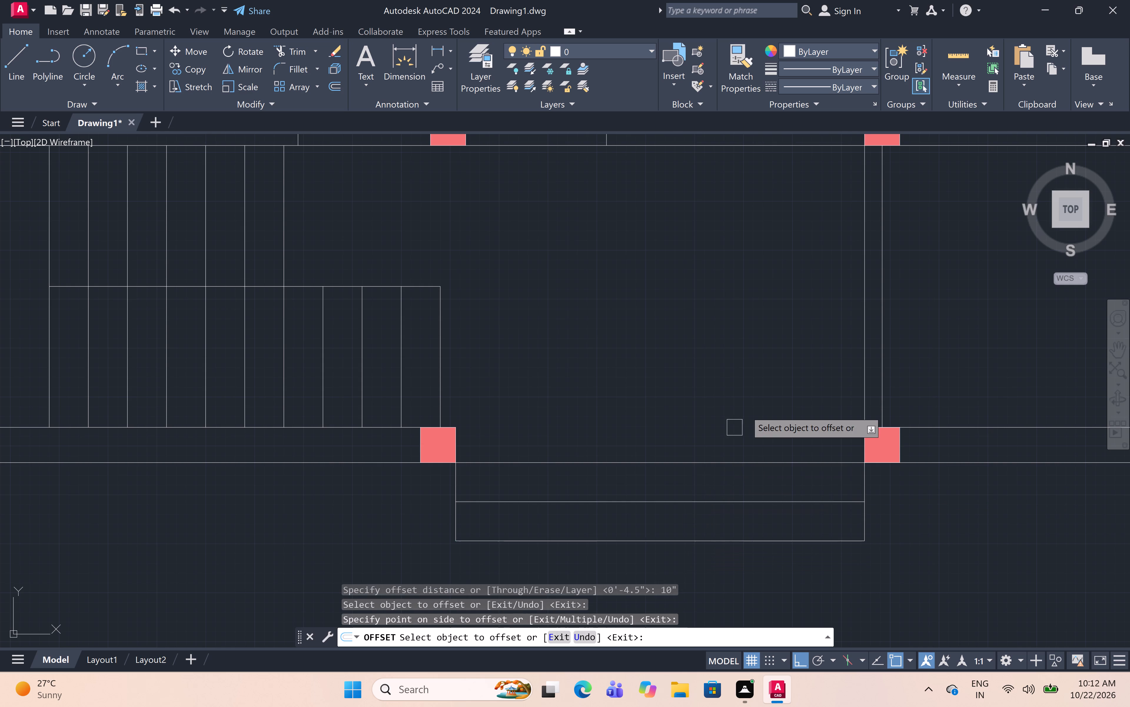
scroll(745, 410, down, 6)
middle_drag(743, 424, 737, 472)
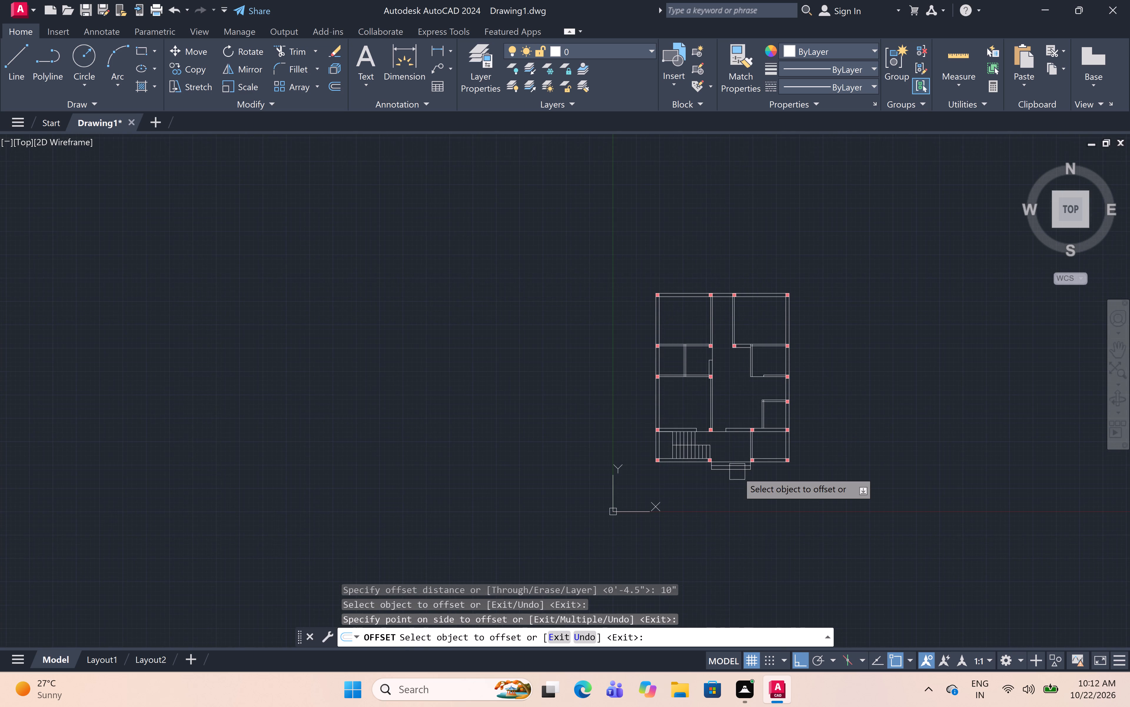
key(Escape)
Draw a recess outline inside the wall above the staircase: 7" down from its upper line in line with the last riser, 5' left, and back up.
middle_drag(729, 462, 729, 468)
scroll(729, 462, up, 2)
scroll(733, 409, down, 1)
middle_drag(733, 409, 703, 461)
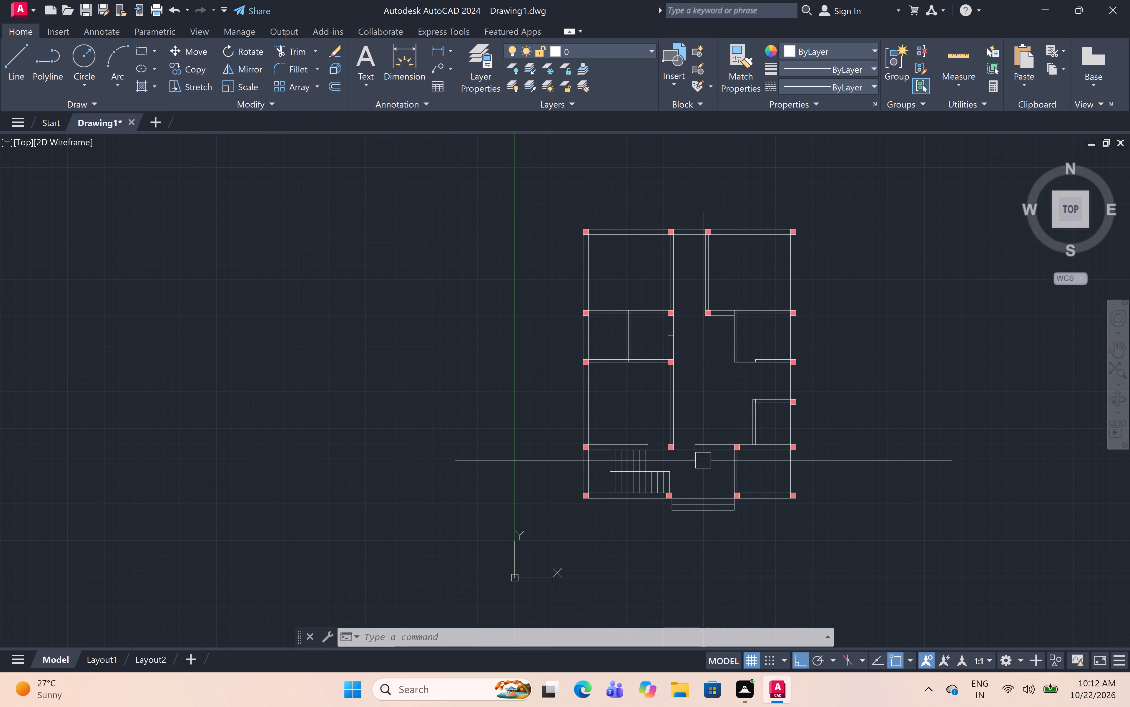
scroll(719, 448, up, 1)
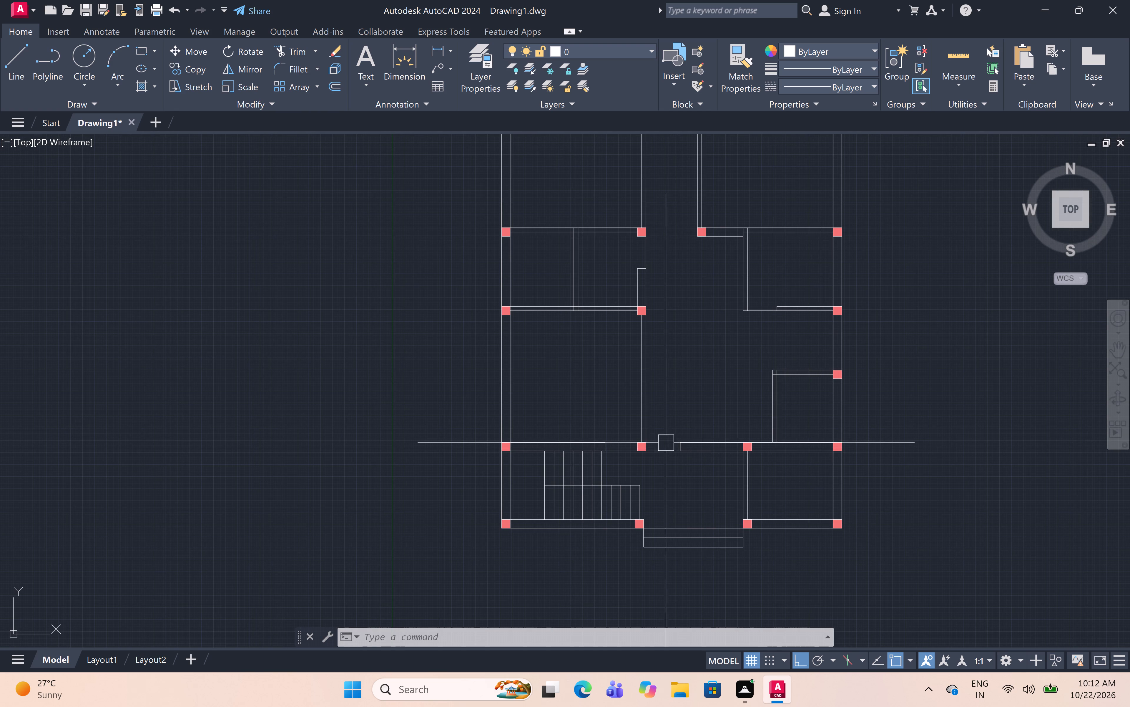
scroll(573, 455, up, 4)
middle_drag(672, 354, 776, 314)
middle_click(841, 297)
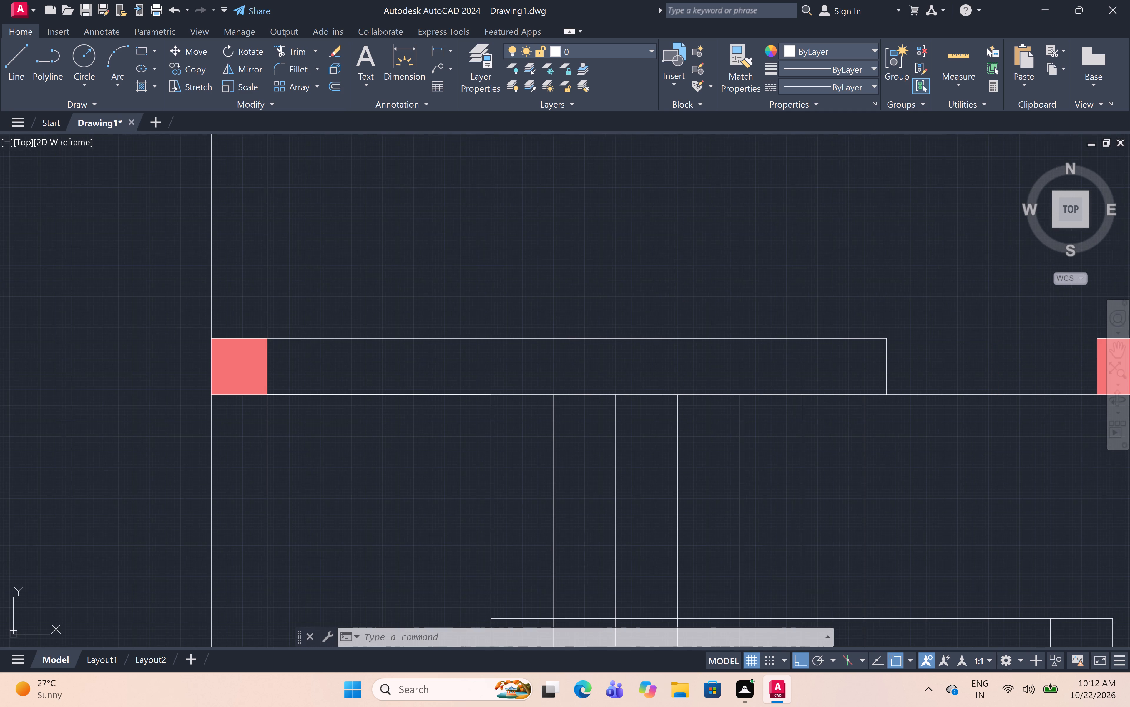
text(l)
key(space)
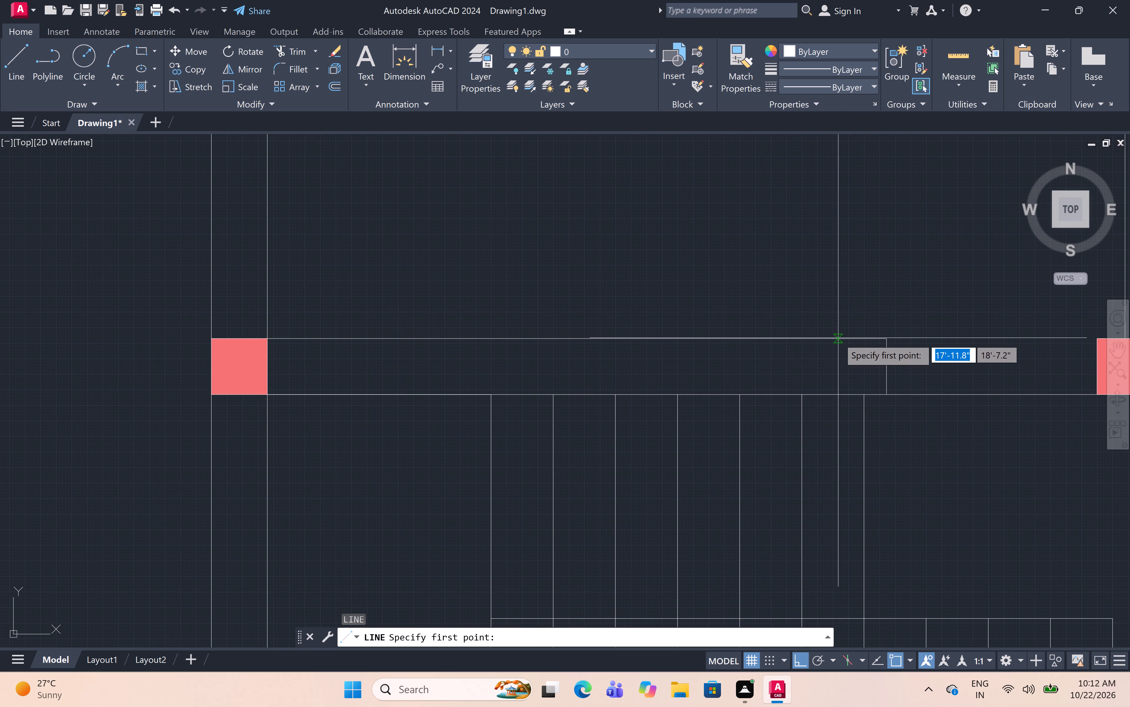
click(865, 344)
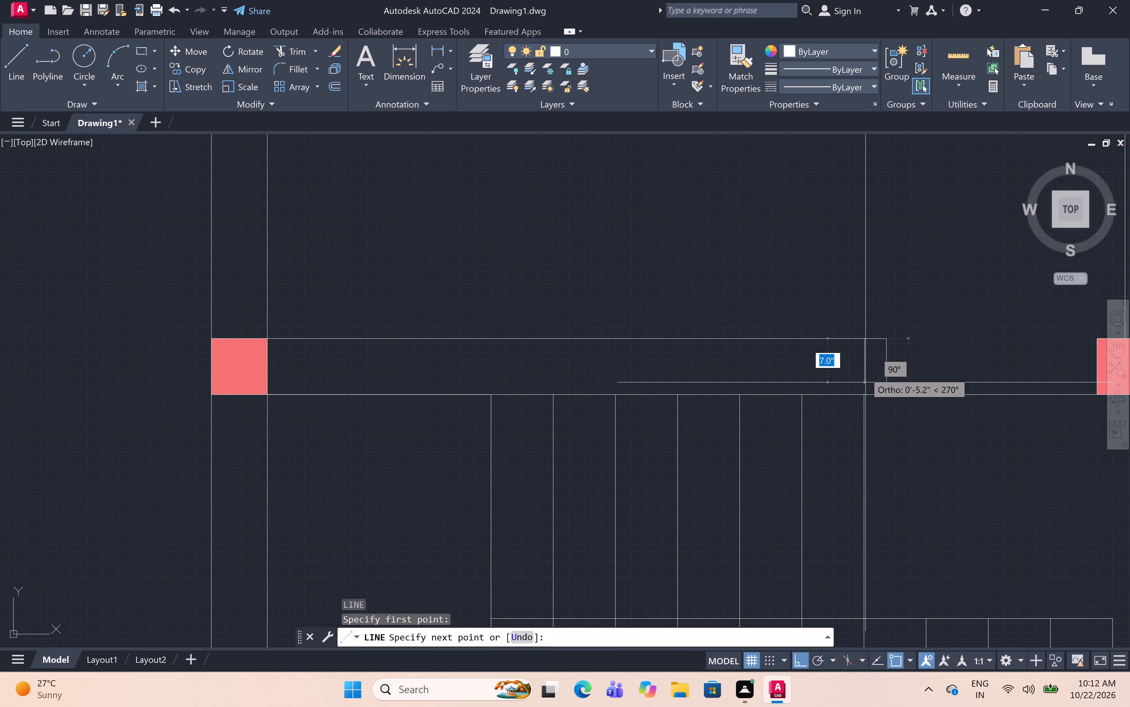
key(7)
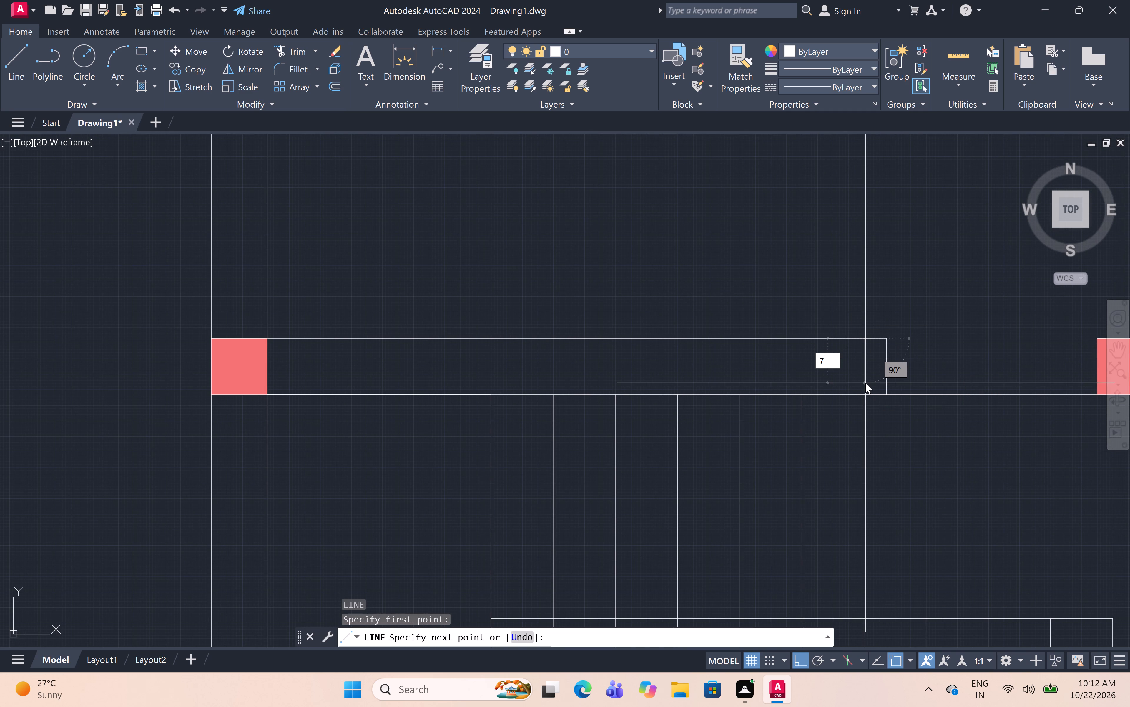
key(shift+quotedbl)
key(space)
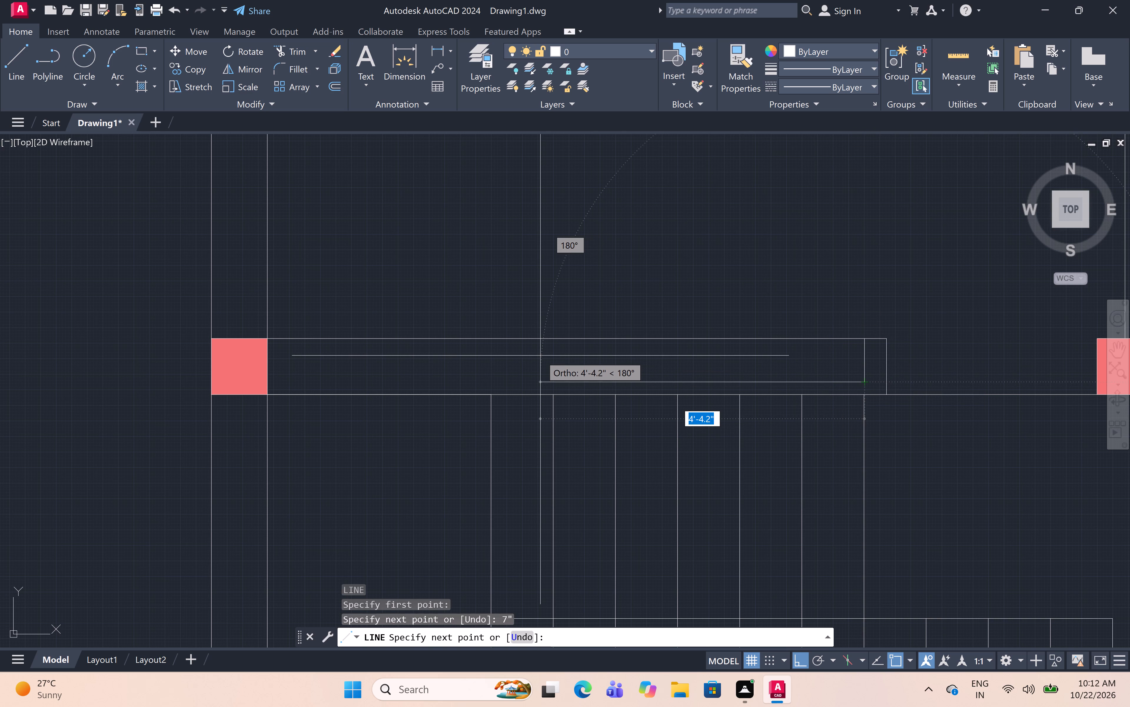
key(5)
text(')
key(space)
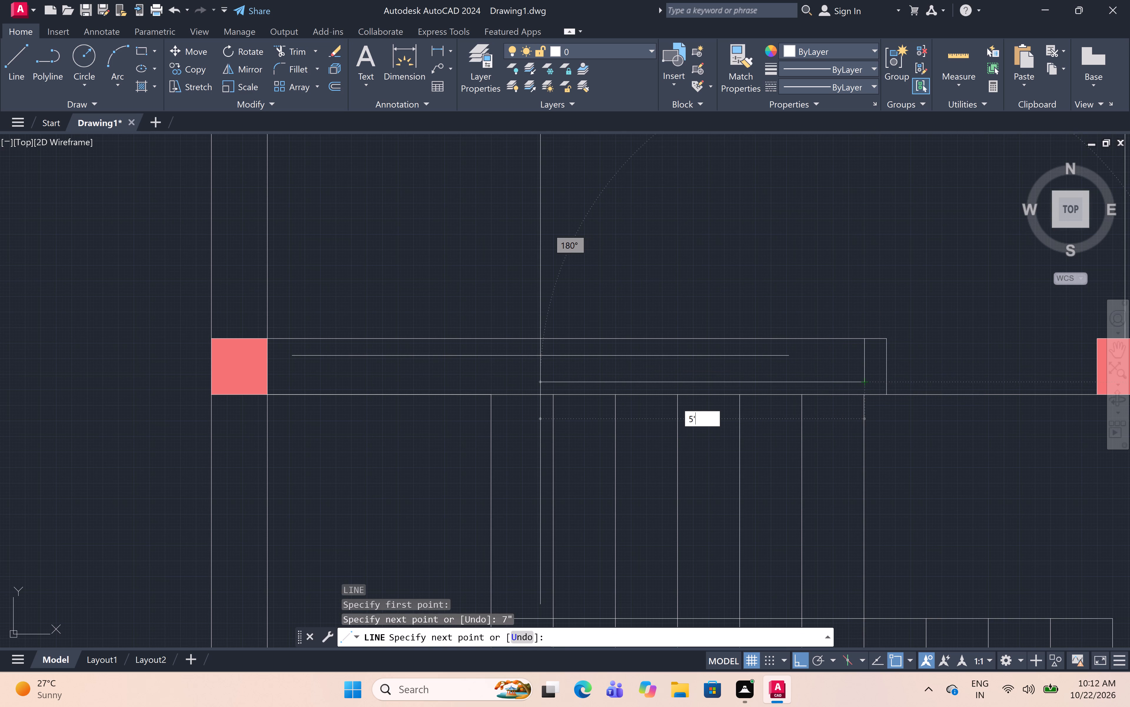
click(495, 339)
key(Escape)
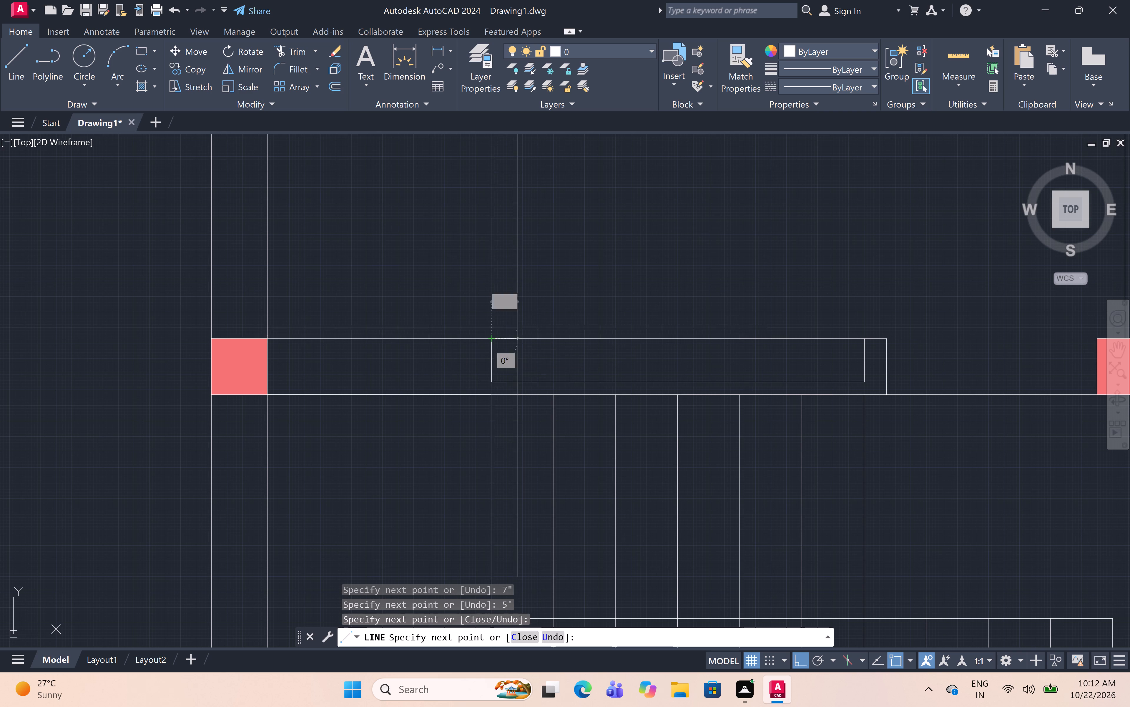
Offset the bottom line of the recess above the staircase 2.5" upward and the wall's upper line 2.5" downward.
scroll(560, 298, down, 5)
scroll(564, 298, up, 4)
scroll(580, 341, up, 1)
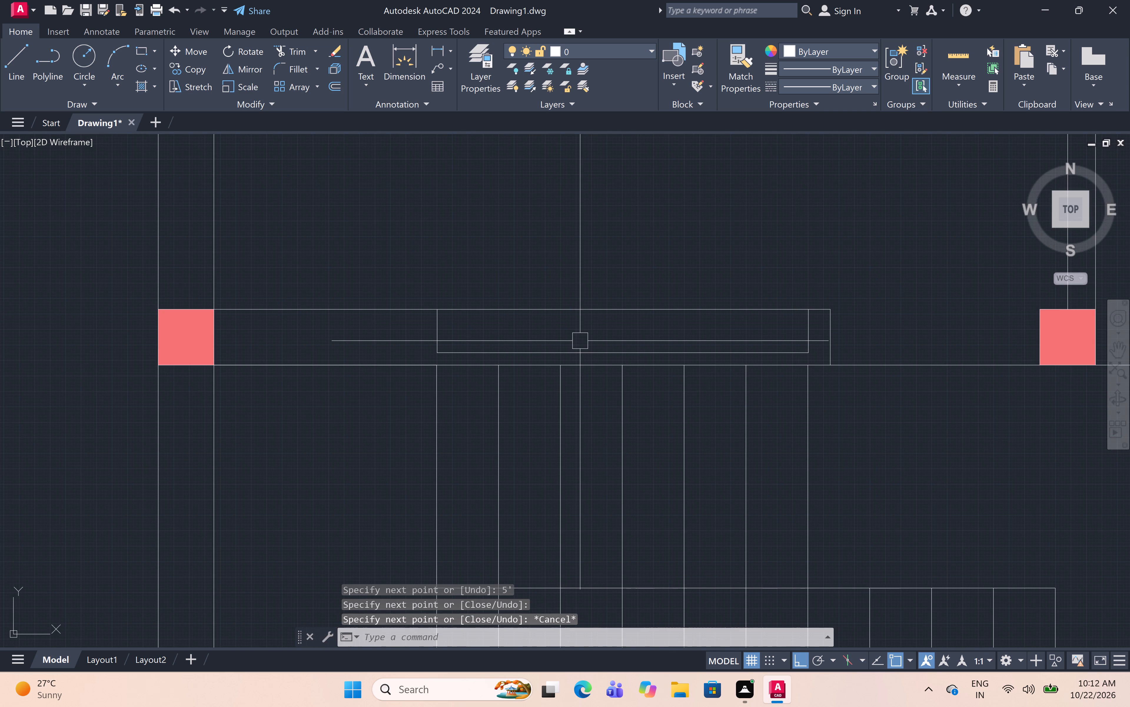
text(off)
key(space)
text(3.5")
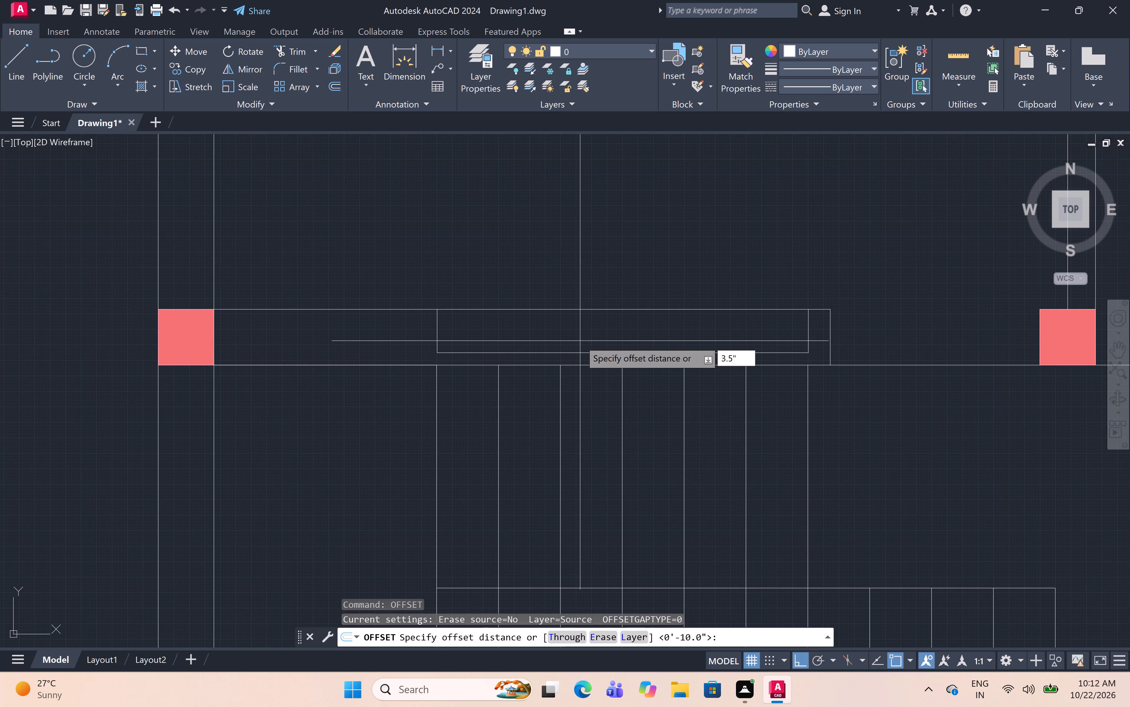
key(BackSpace)
key(BackSpace)
key(BackSpace)
key(BackSpace)
text(2.5")
key(space)
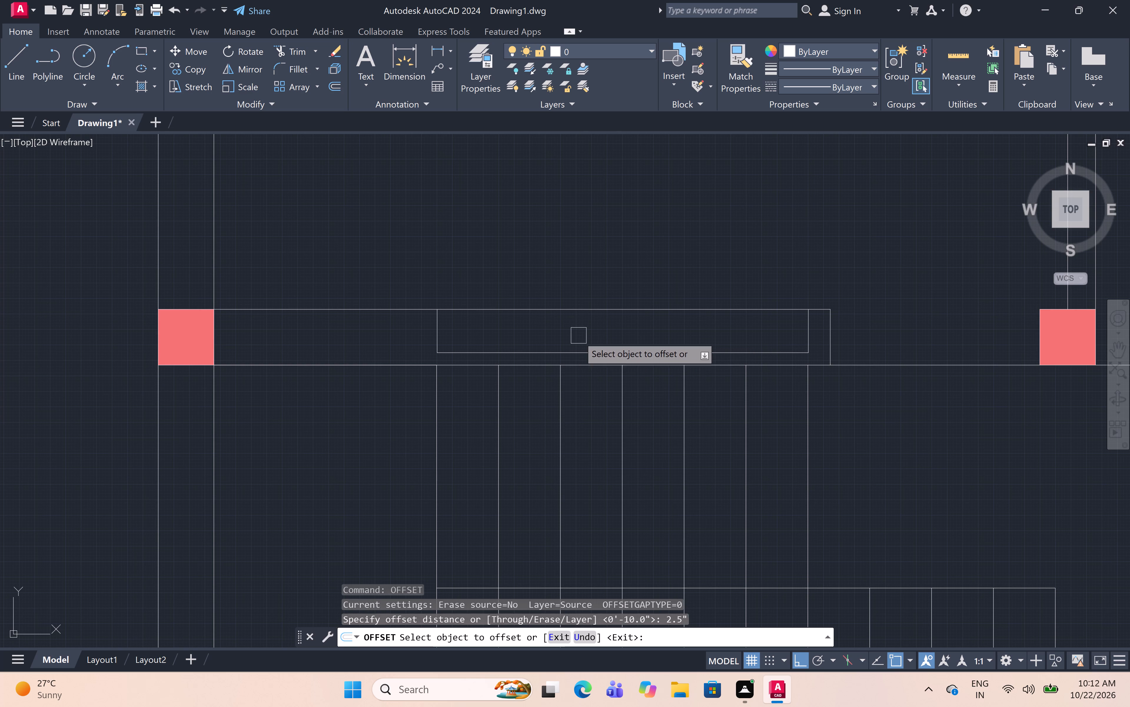
click(588, 359)
click(588, 315)
click(588, 314)
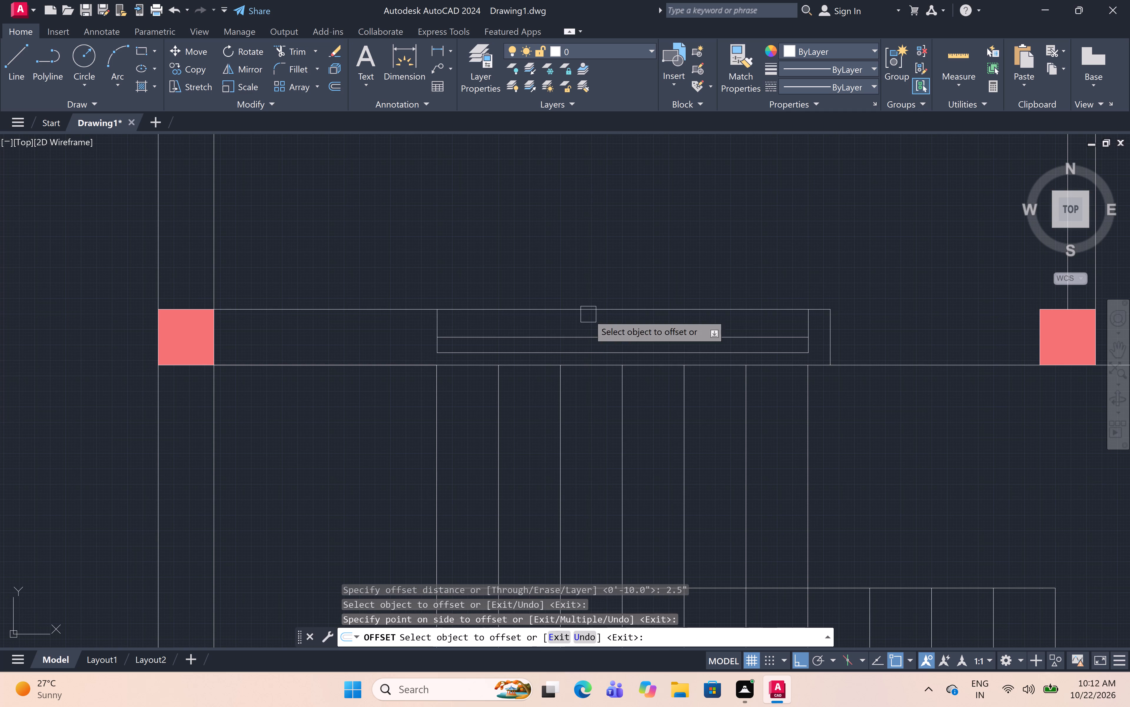
click(586, 338)
scroll(610, 244, down, 4)
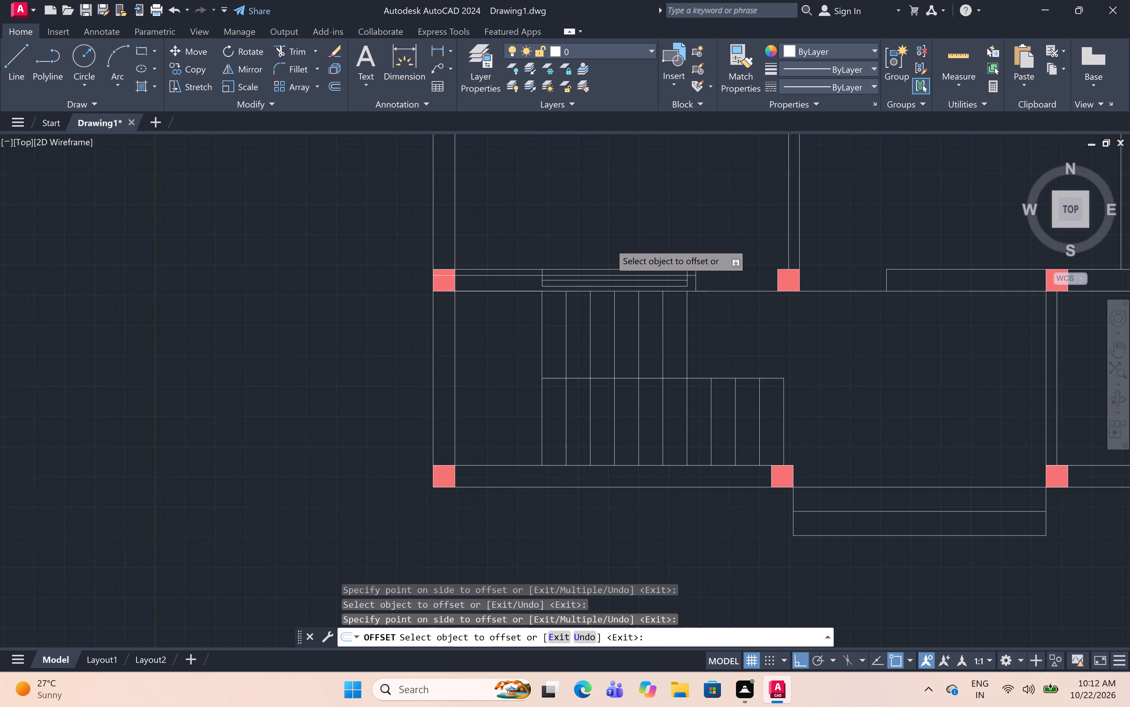
scroll(604, 257, up, 5)
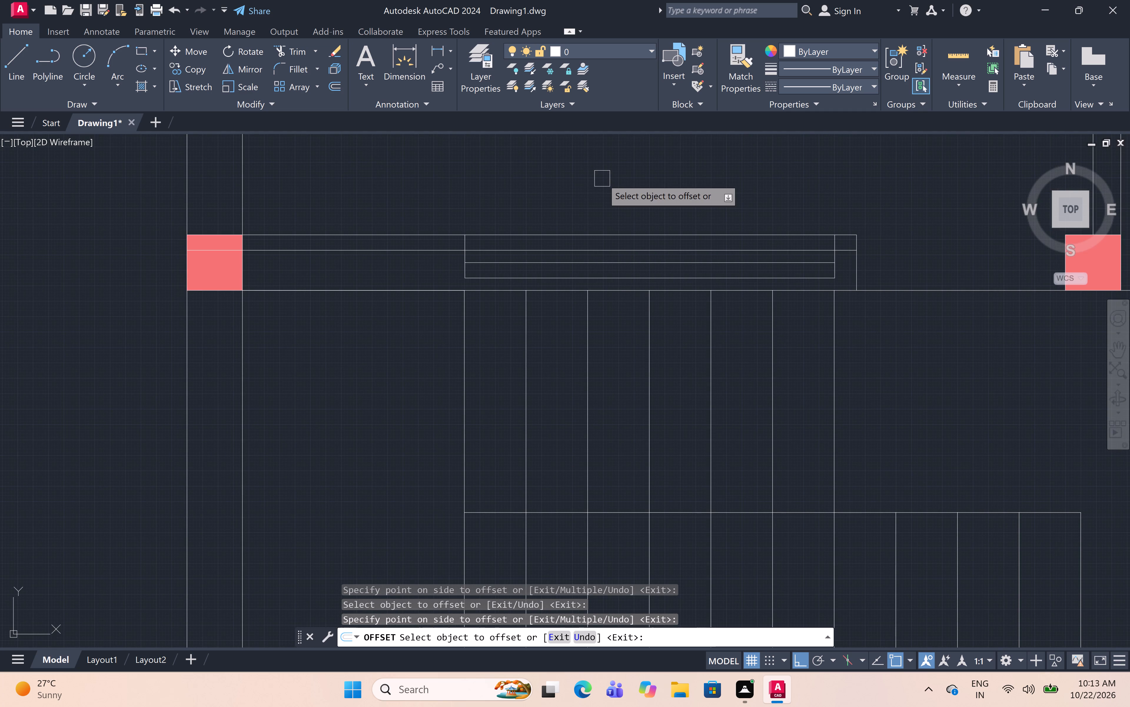
key(Escape)
Trim the wall line's offset copy outside the recess above the staircase, on both sides and across the corner block.
text(tr)
key(space)
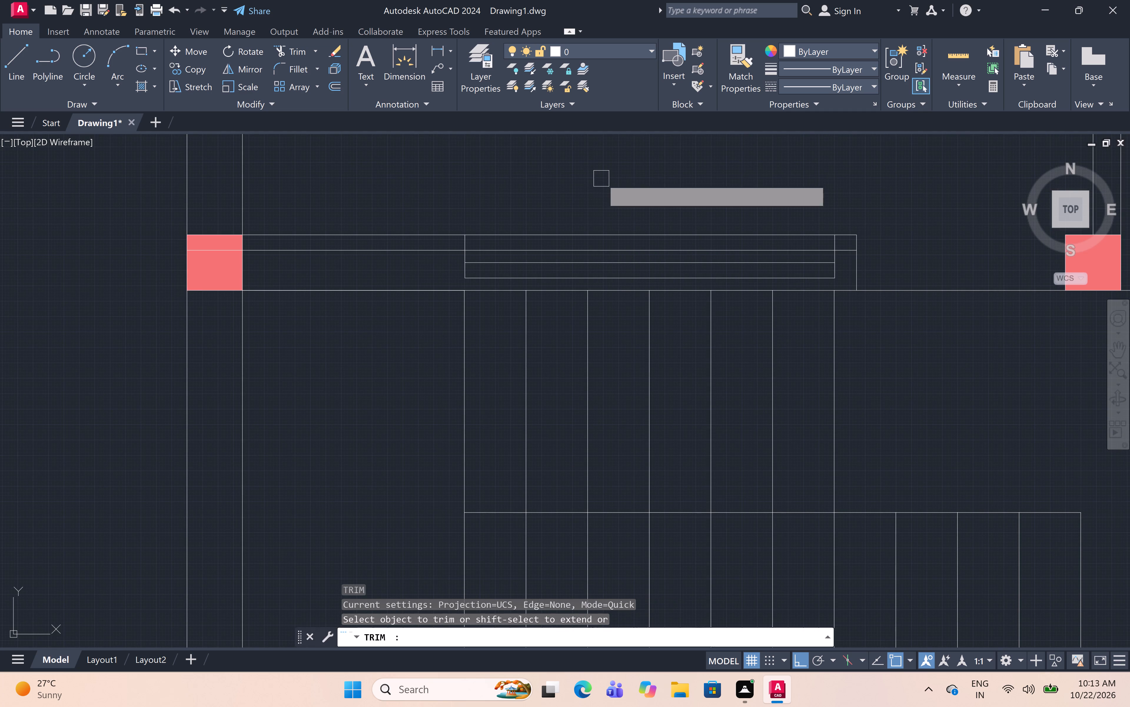
click(378, 249)
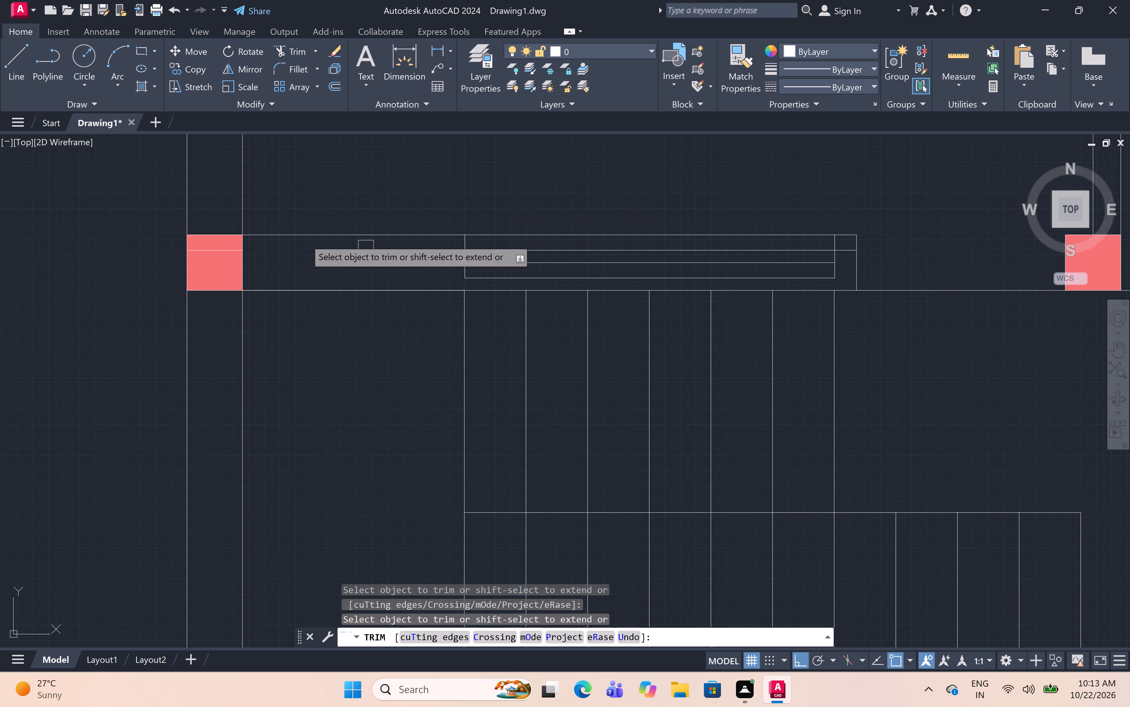
click(216, 247)
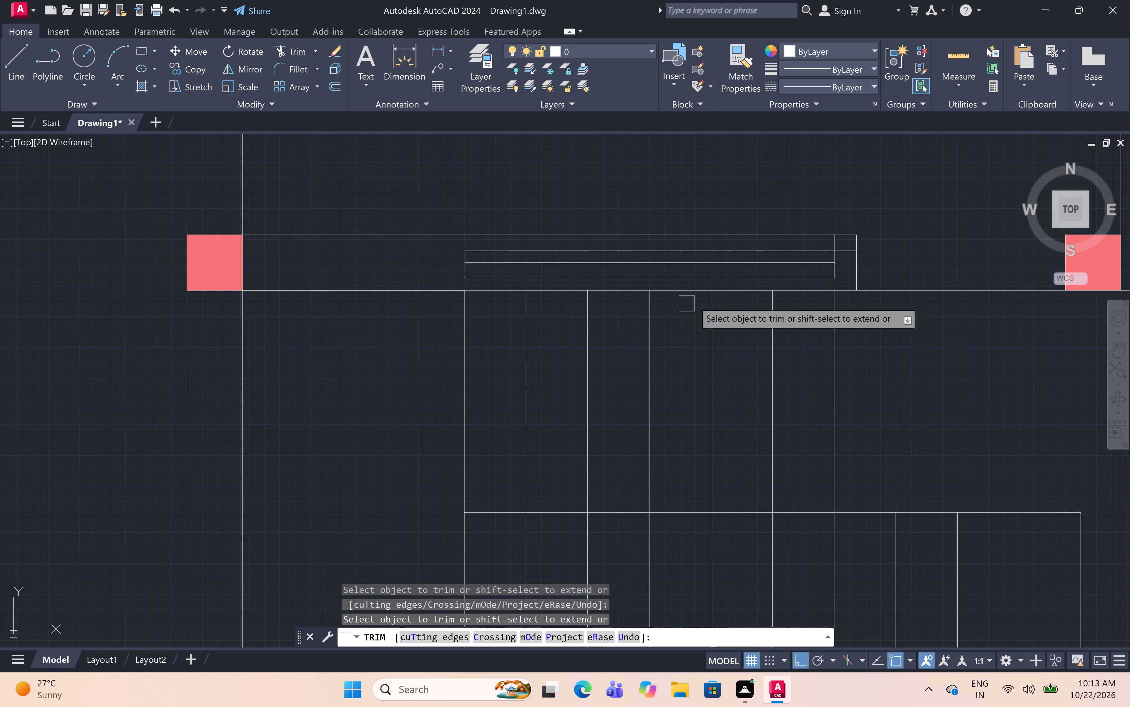
scroll(860, 254, up, 3)
click(824, 244)
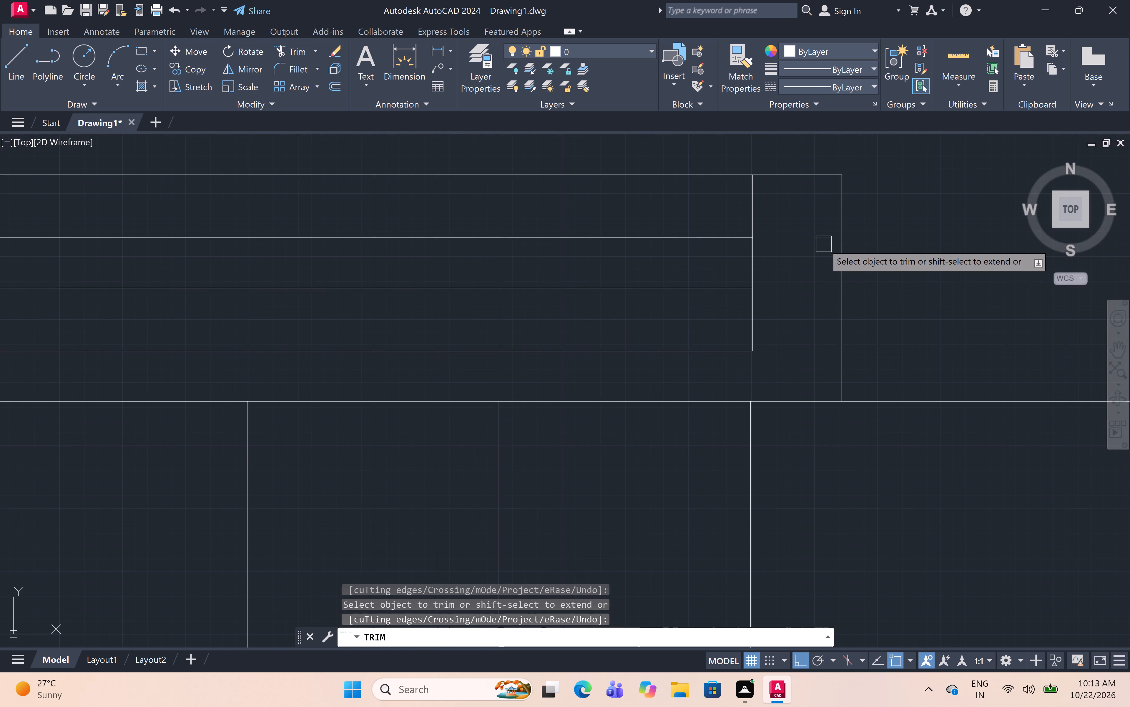
scroll(822, 249, down, 7)
scroll(904, 293, down, 1)
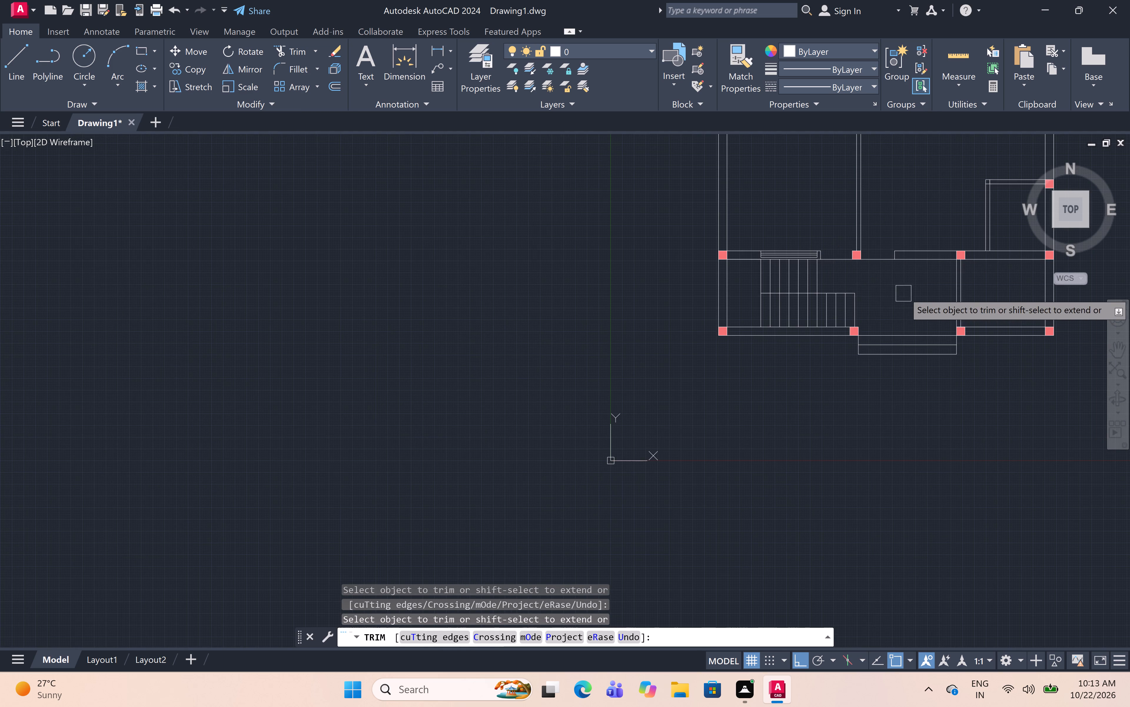
scroll(904, 293, down, 1)
middle_drag(904, 292, 729, 296)
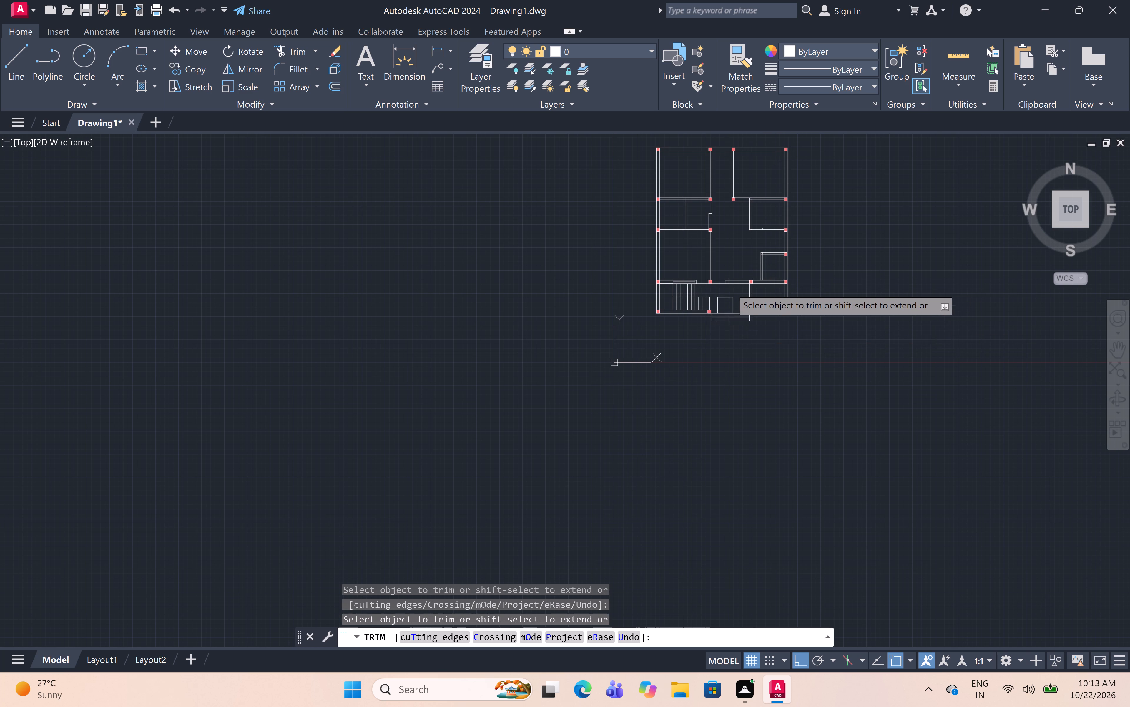
scroll(731, 282, up, 5)
key(Escape)
Draw a second recess outline just inside the free end of the wall right of the opening: 7" down, 4' right, back up.
text(l)
key(space)
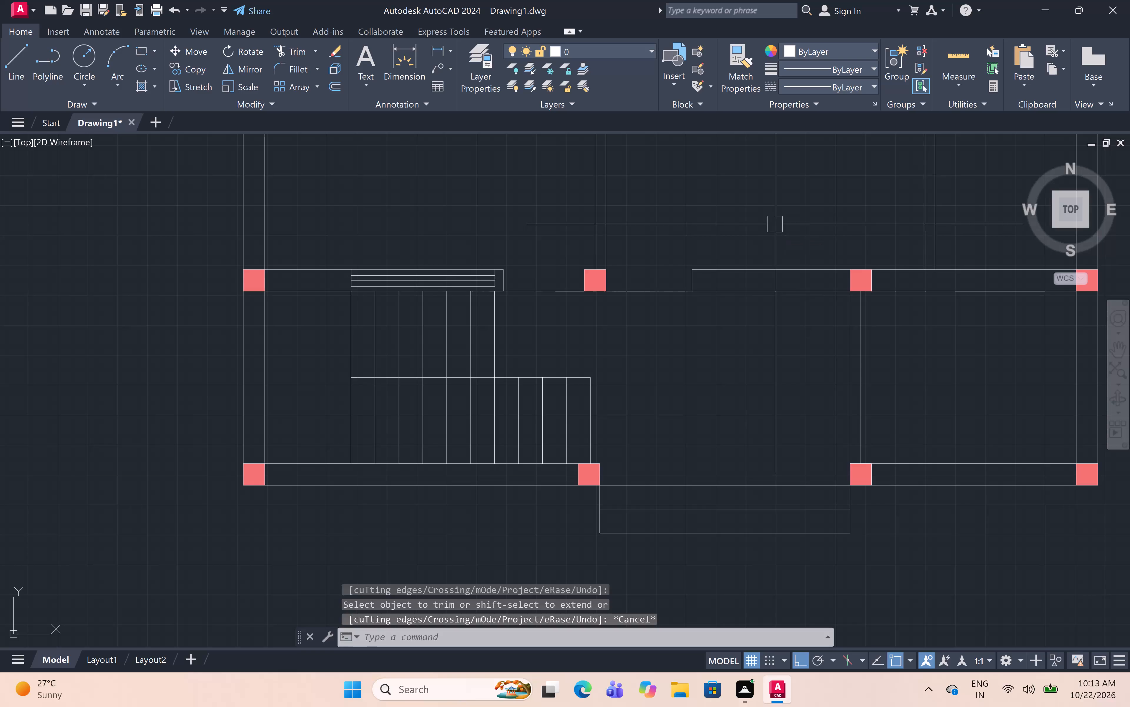
scroll(703, 264, up, 1)
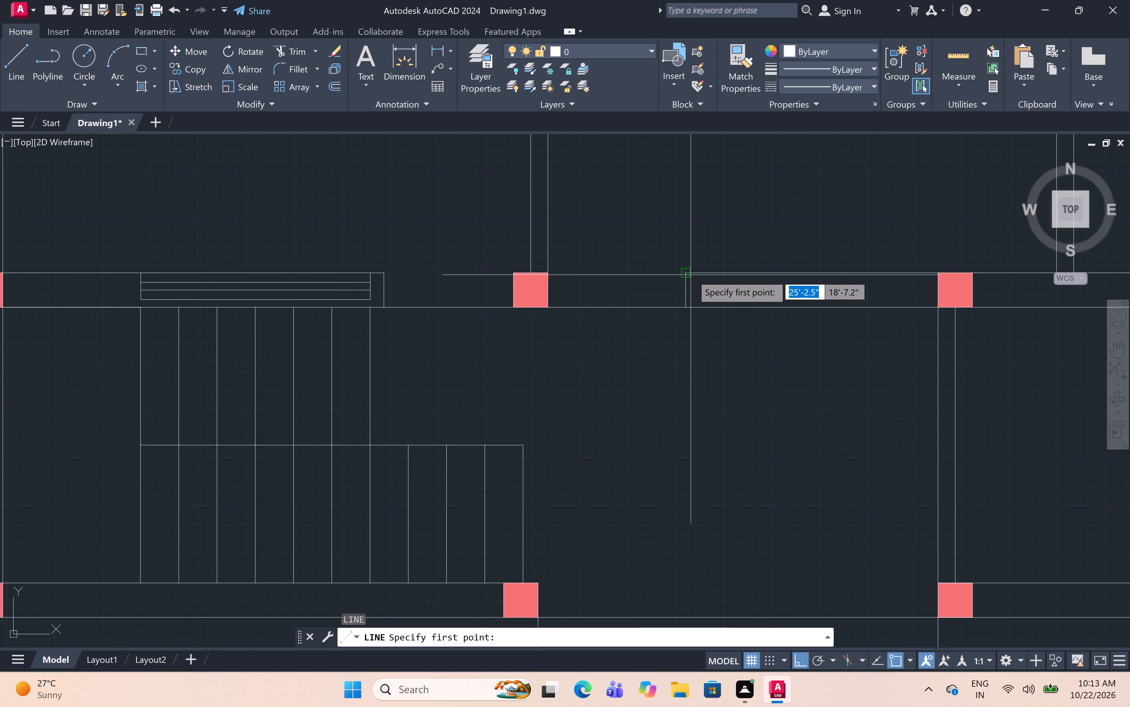
click(692, 272)
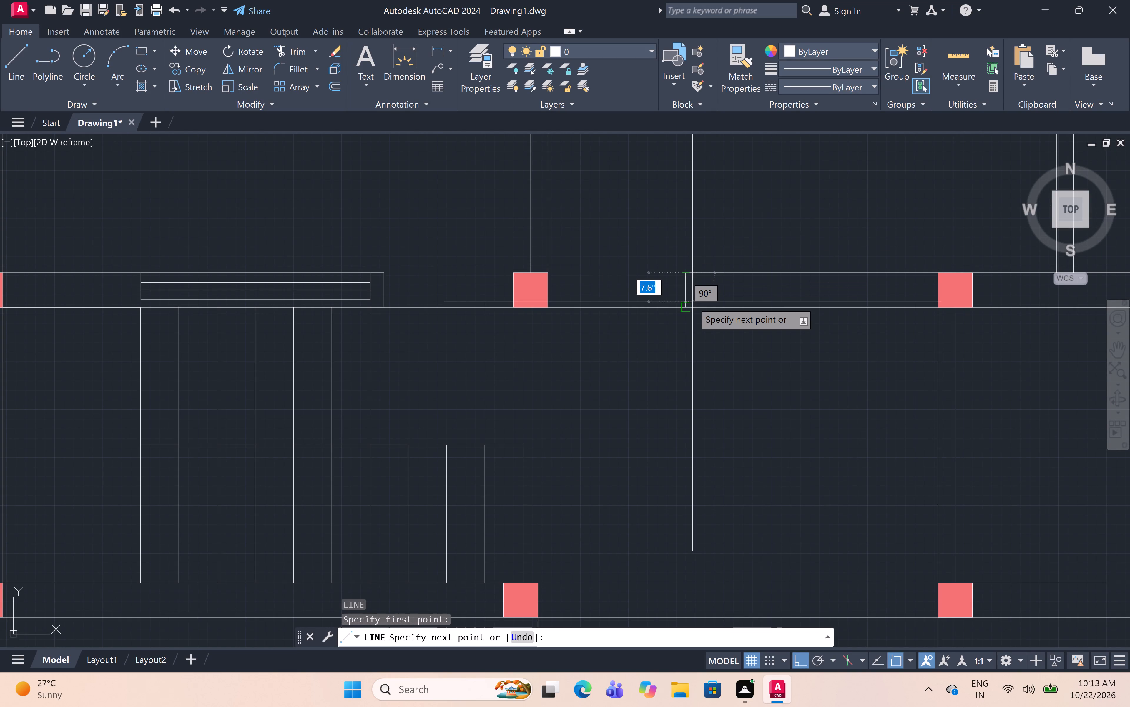
key(7)
text(")
key(space)
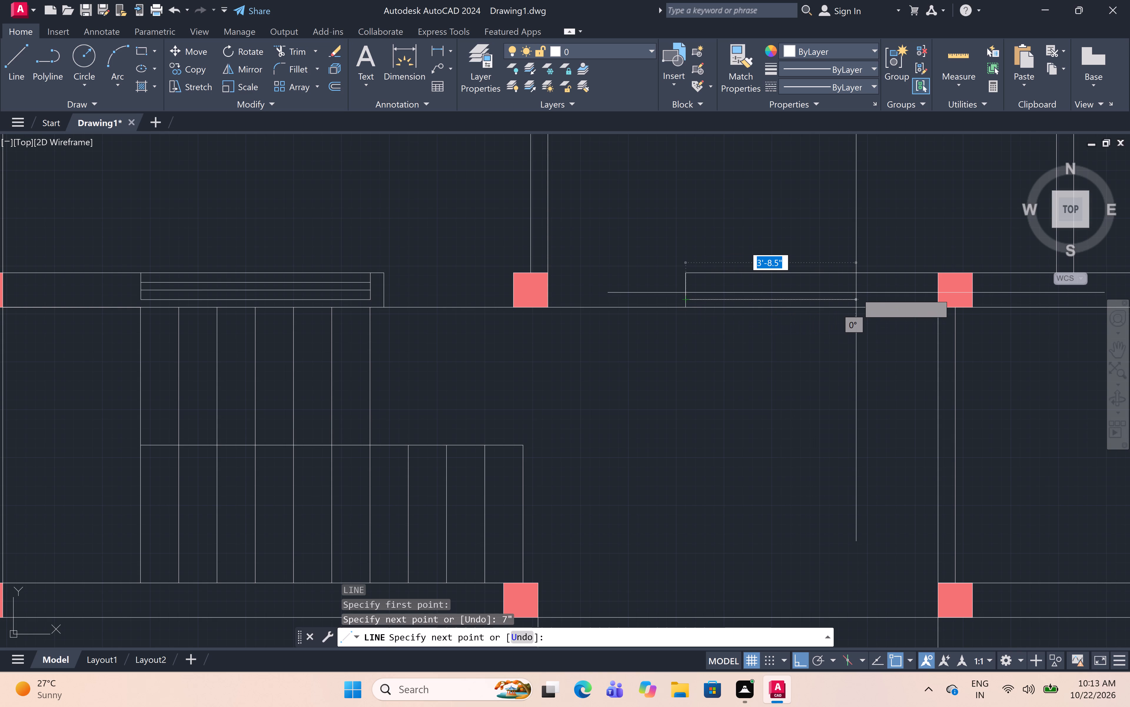
key(ctrl+z)
scroll(702, 270, up, 2)
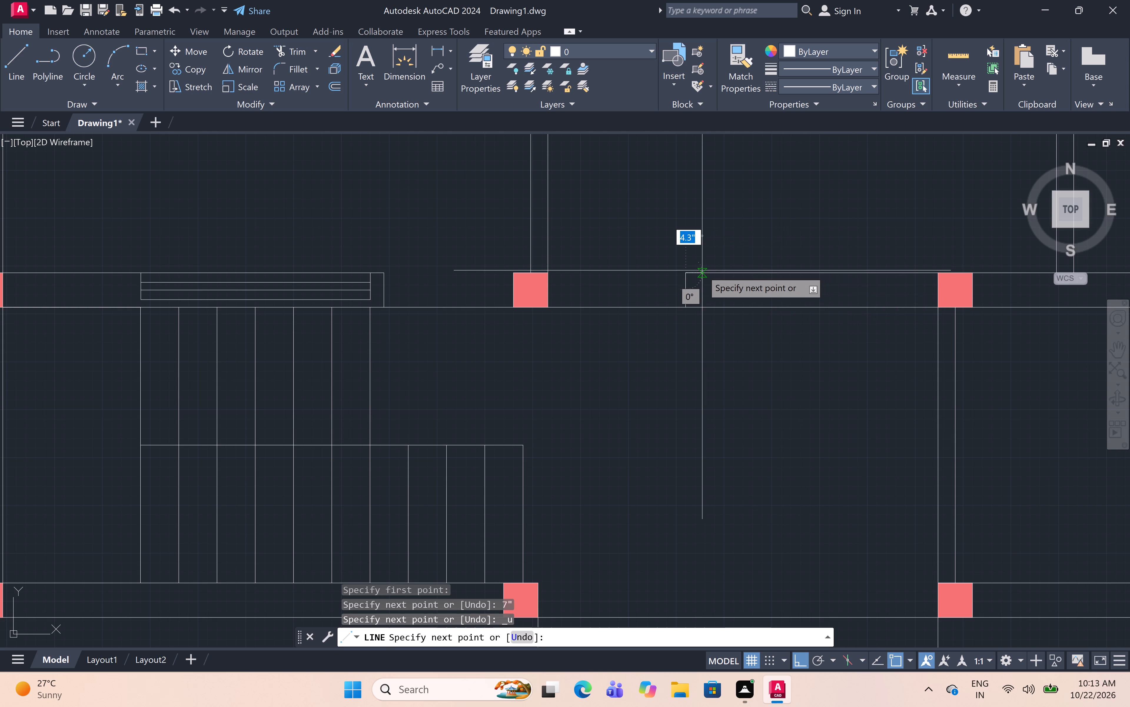
click(688, 270)
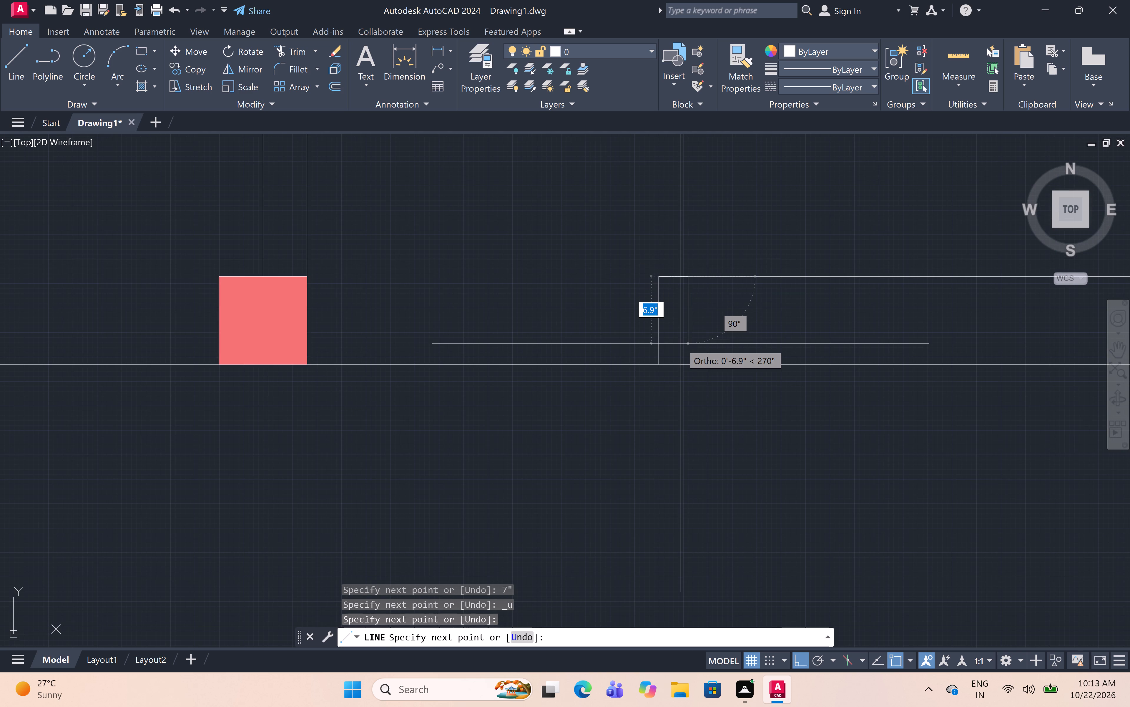
key(7)
text(")
key(space)
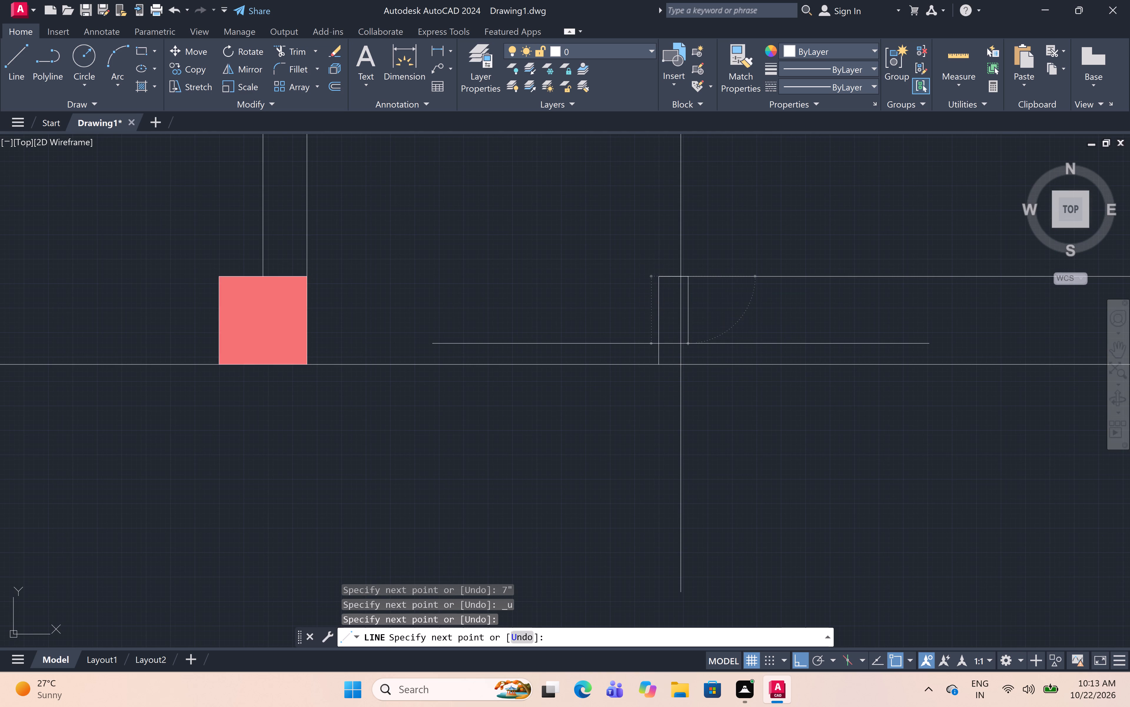
scroll(809, 347, down, 2)
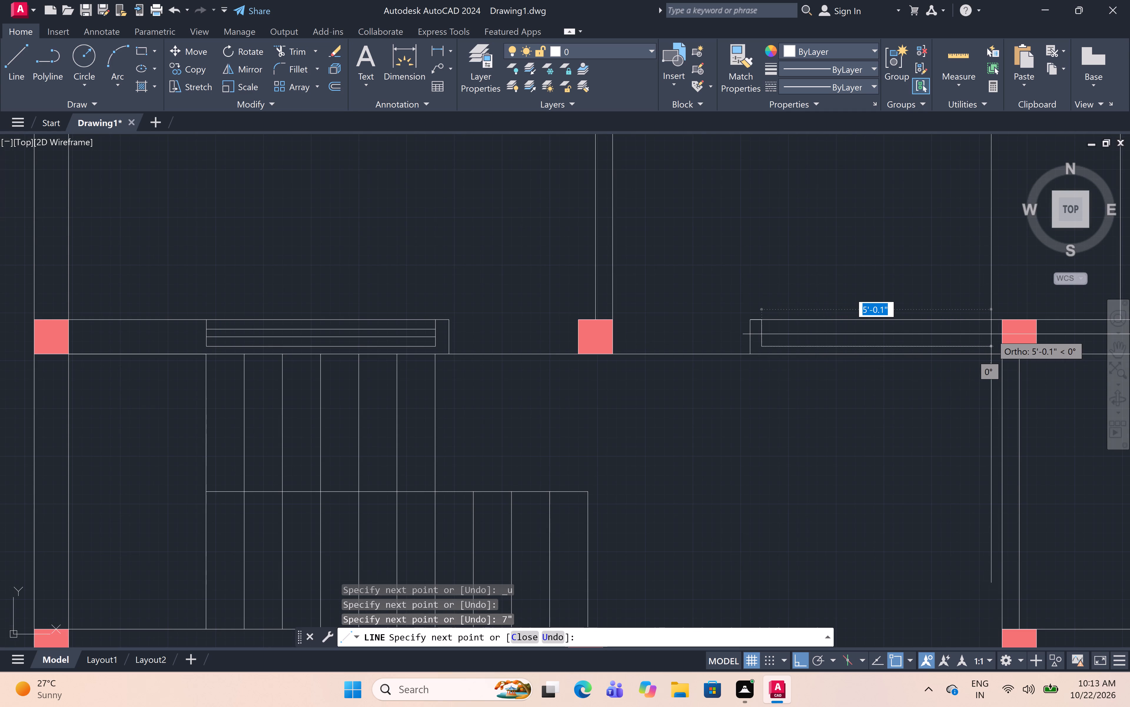
key(4)
key(apostrophe)
key(space)
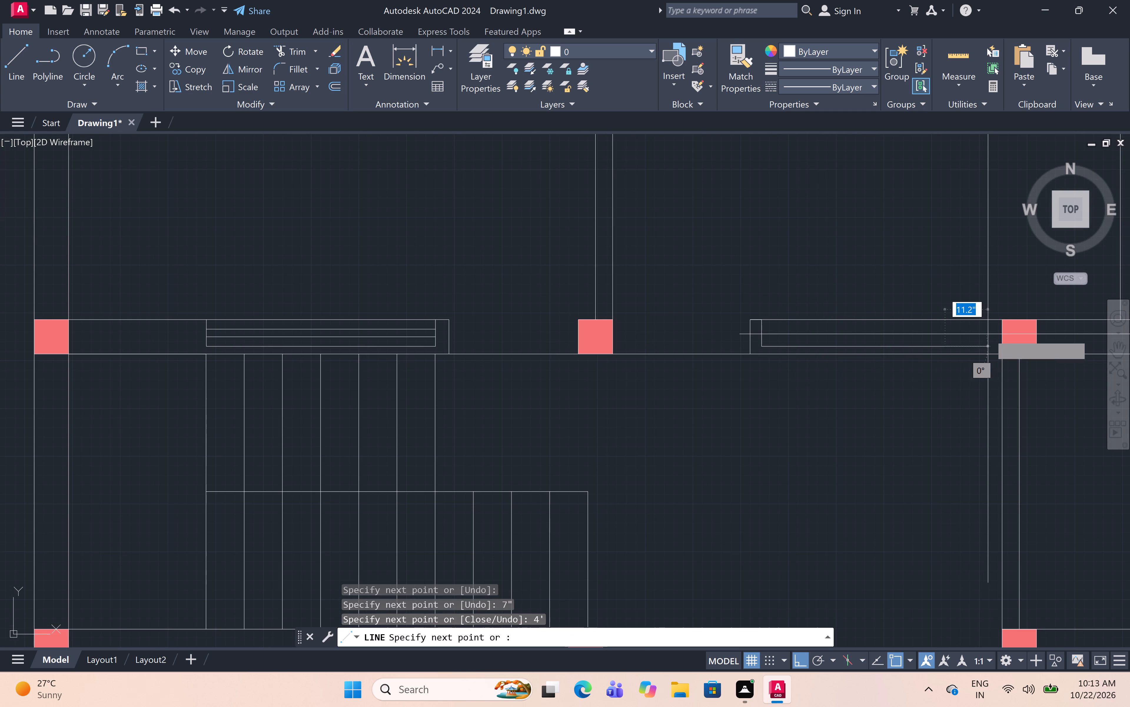
click(943, 318)
key(Escape)
Offset the wall's upper line 2.5" downward and the 4' recess's bottom line 2.5" upward.
key(o)
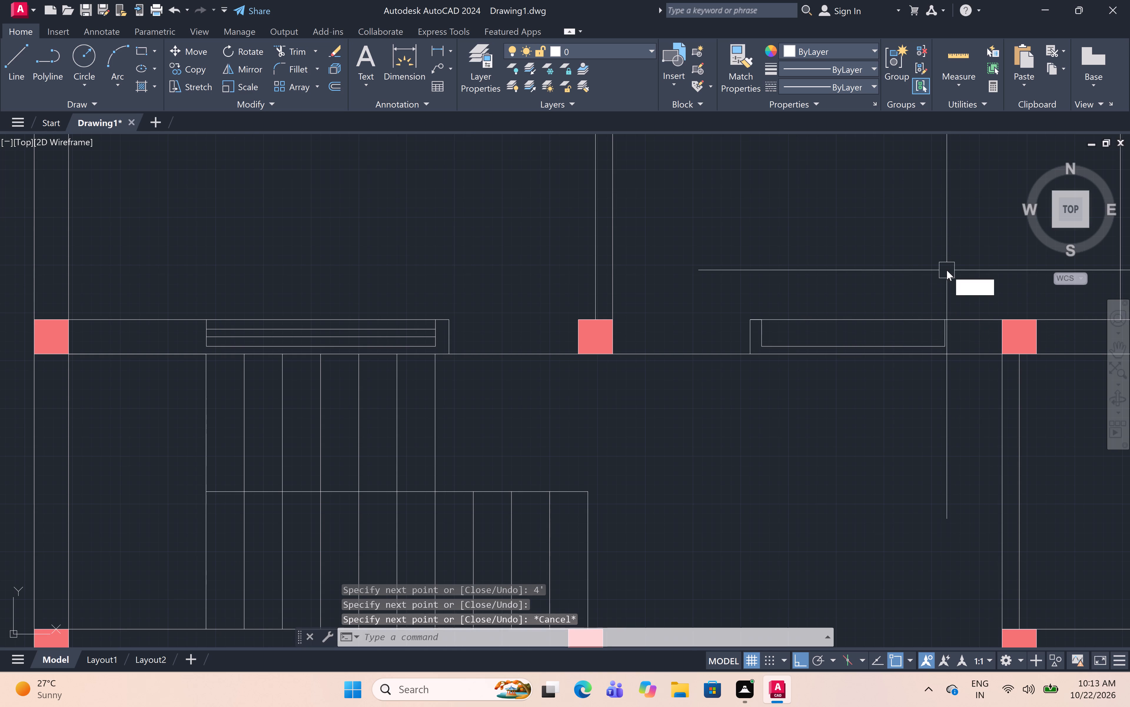
text(ff)
key(space)
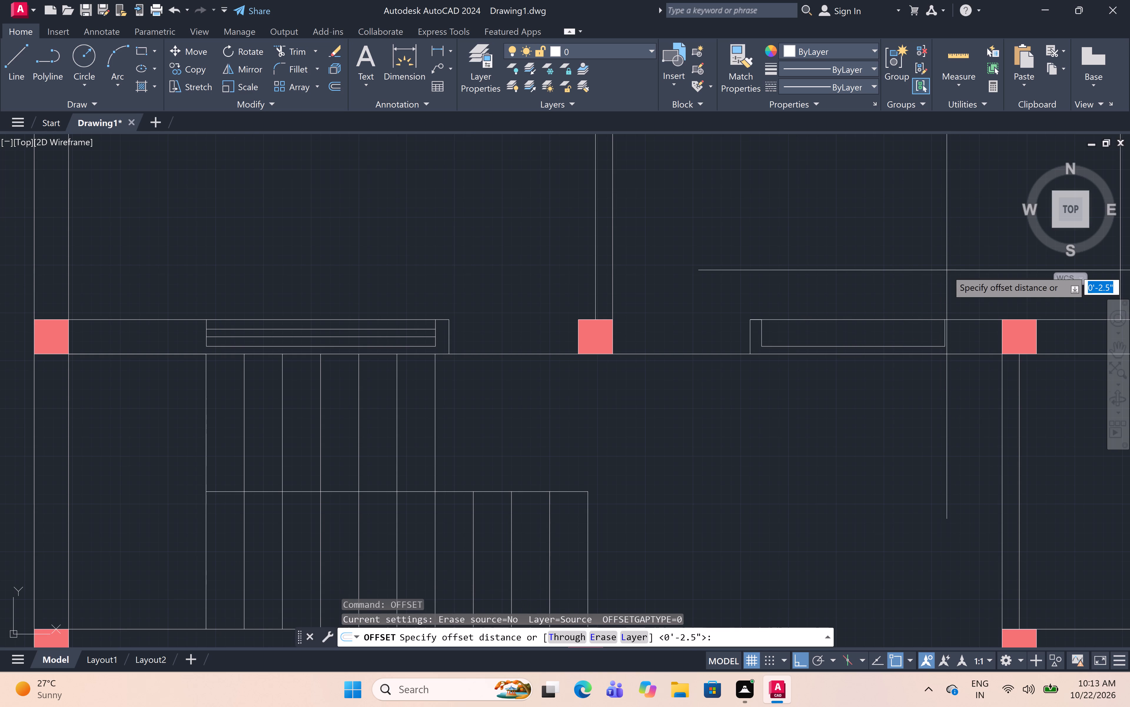
key(2)
drag(768, 631, 786, 623)
key(period)
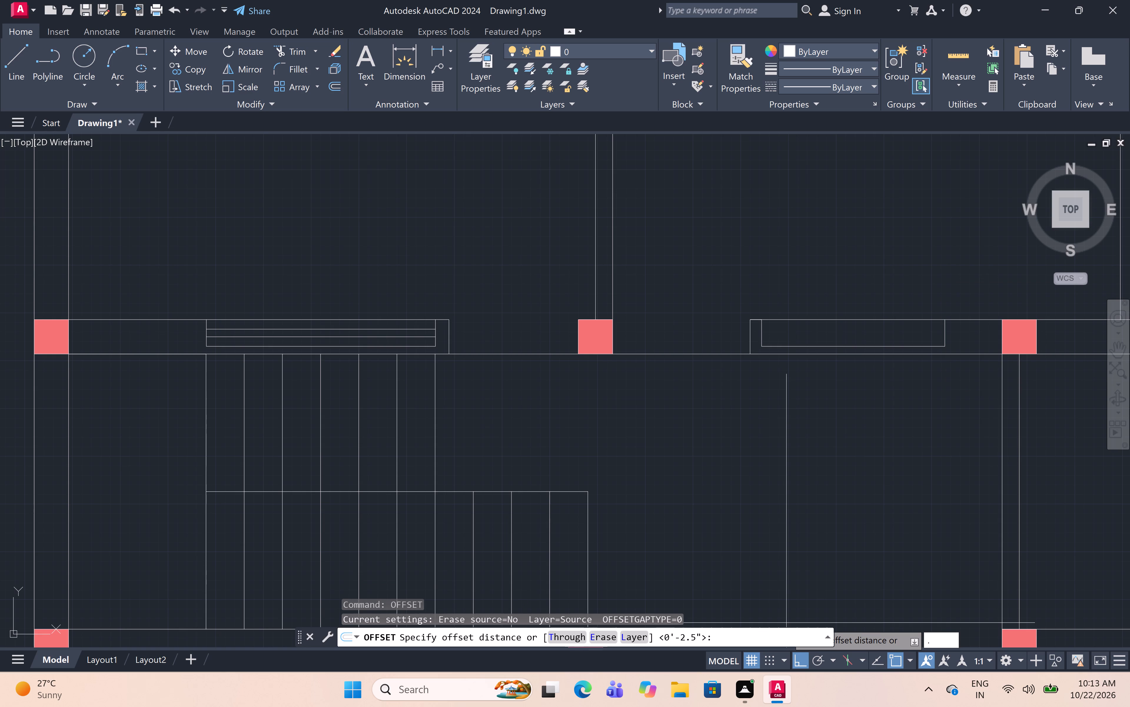
key(space)
key(space)
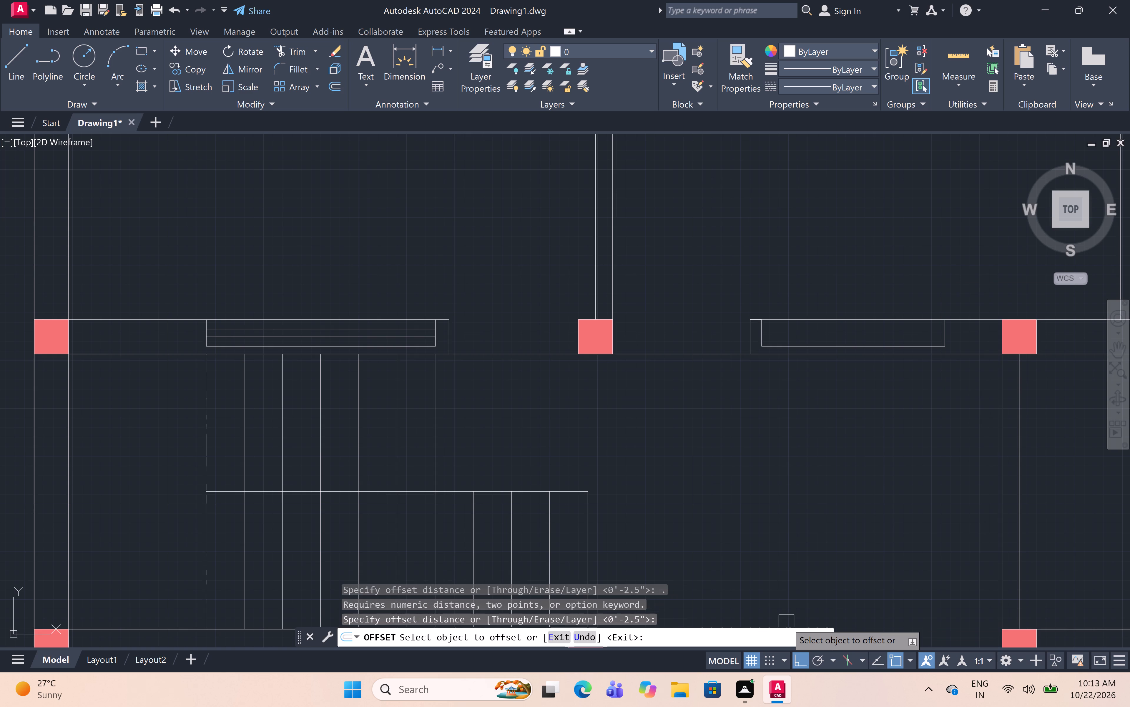
click(821, 313)
click(824, 356)
click(830, 345)
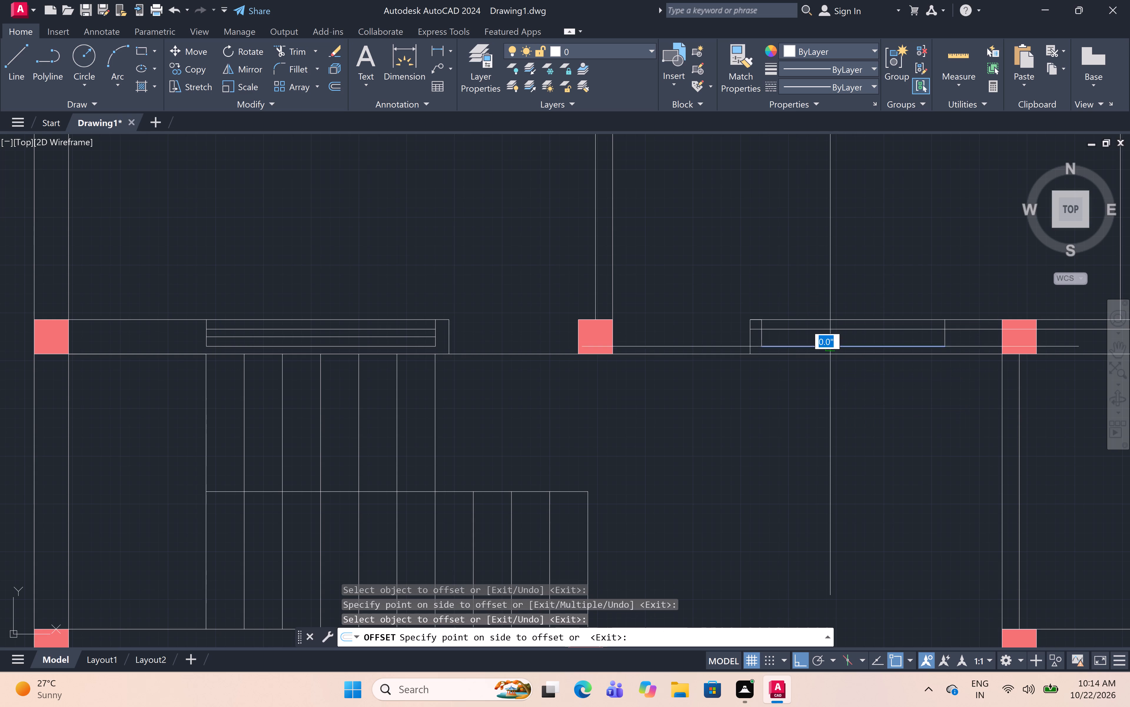
drag(832, 272, 832, 269)
key(Escape)
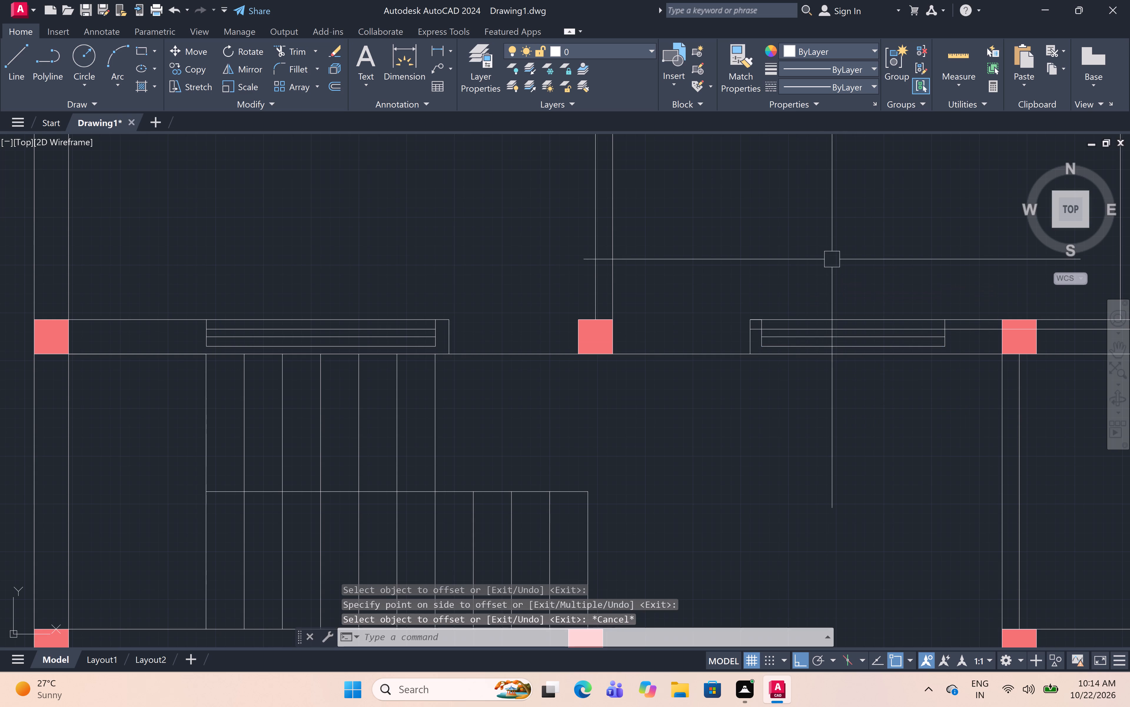
Trim the wall line's offset copy outside the 4' recess, including across the block, and the short top segment at the wall's free end.
key(t)
text(rc)
key(BackSpace)
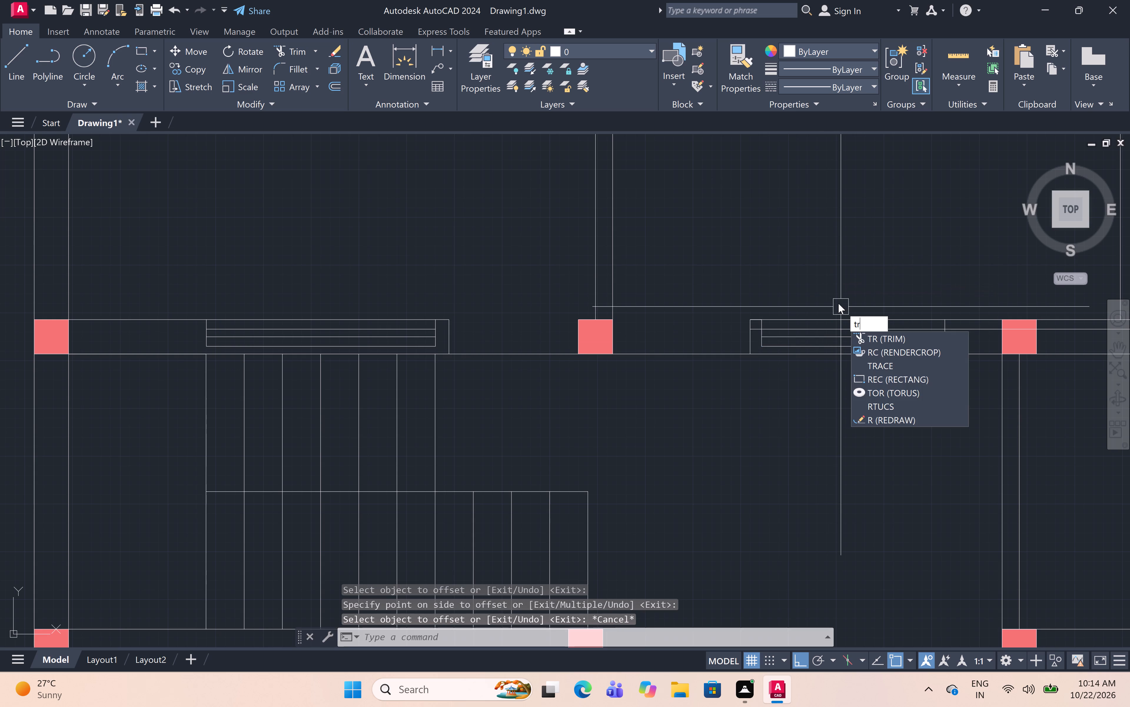
key(space)
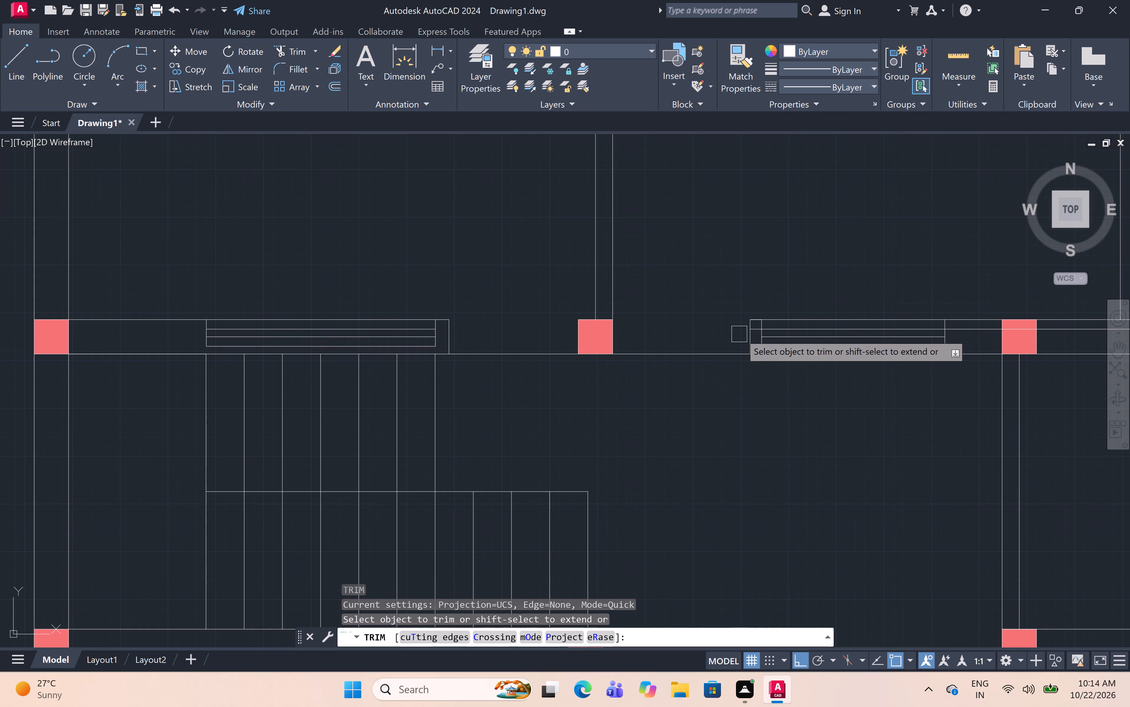
scroll(758, 327, up, 6)
click(742, 316)
click(732, 380)
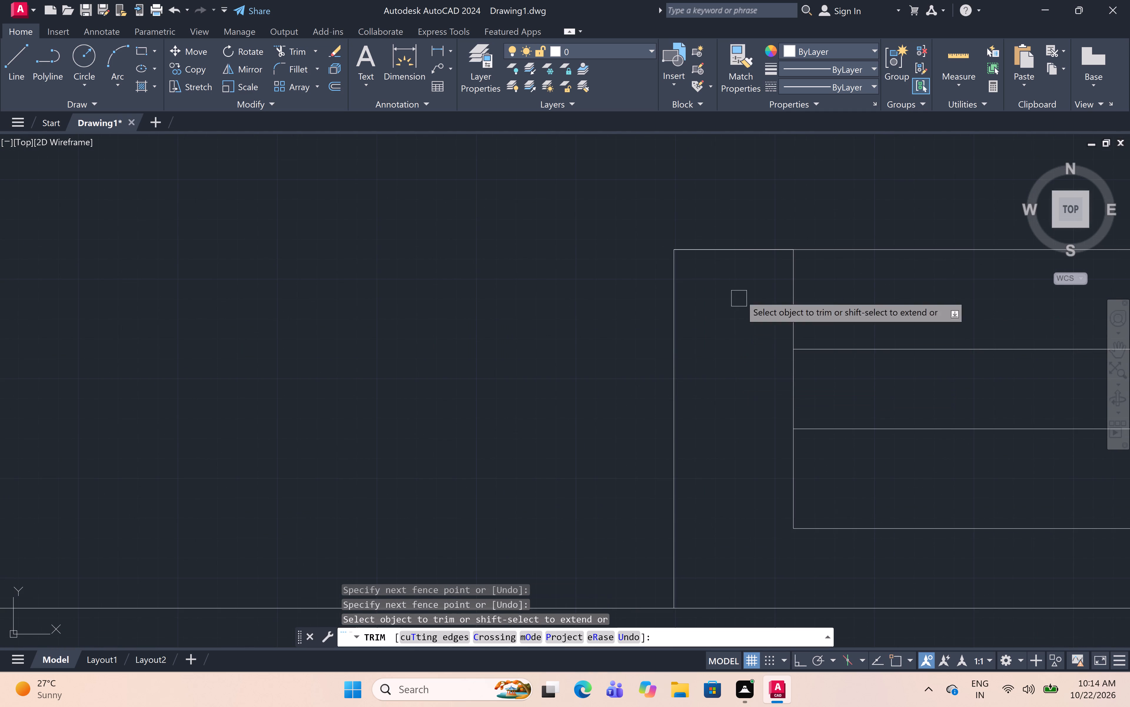
click(721, 248)
scroll(716, 309, down, 7)
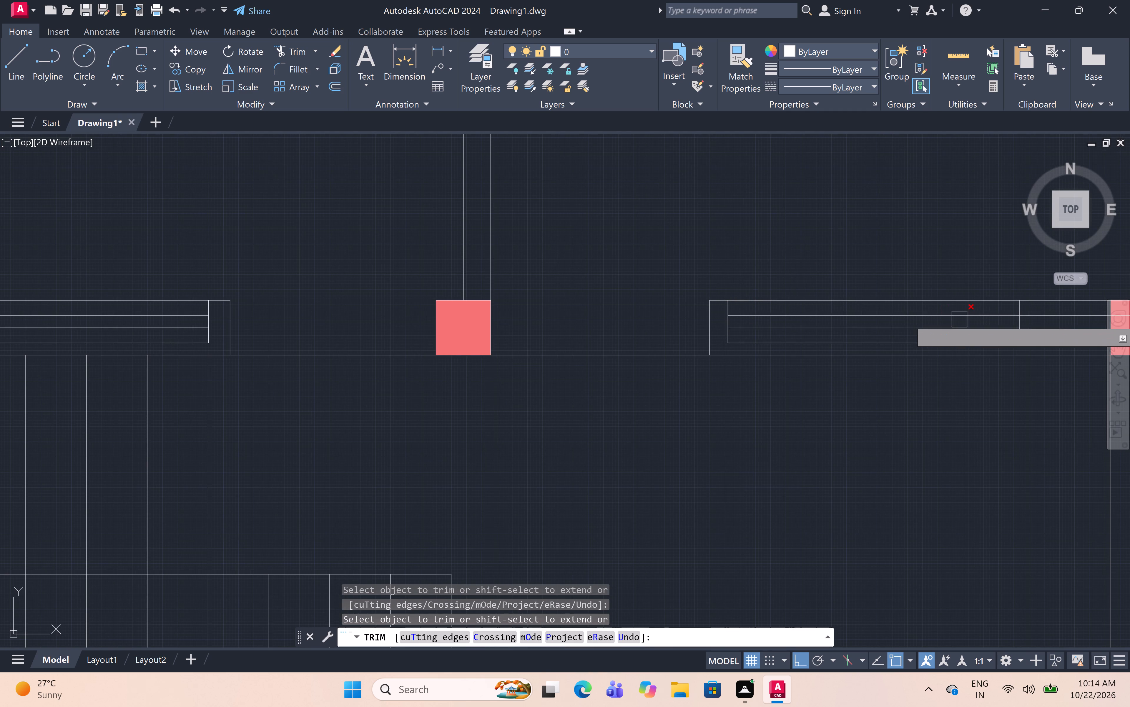
middle_drag(983, 373, 807, 389)
scroll(880, 314, up, 2)
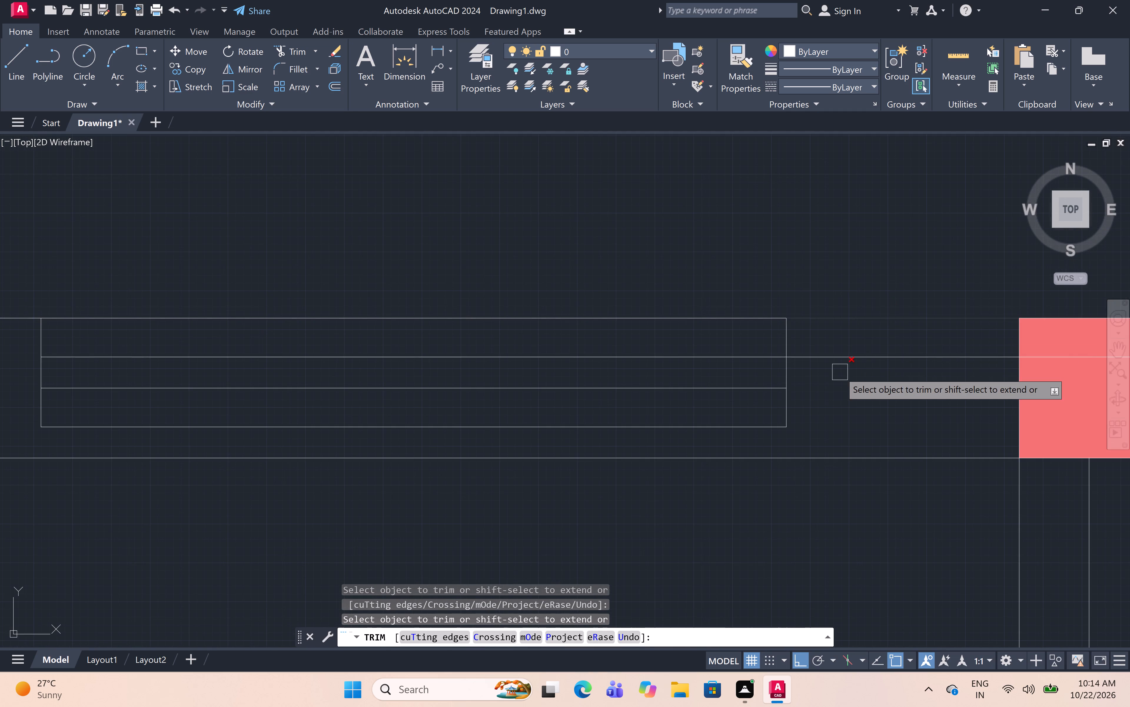
click(842, 350)
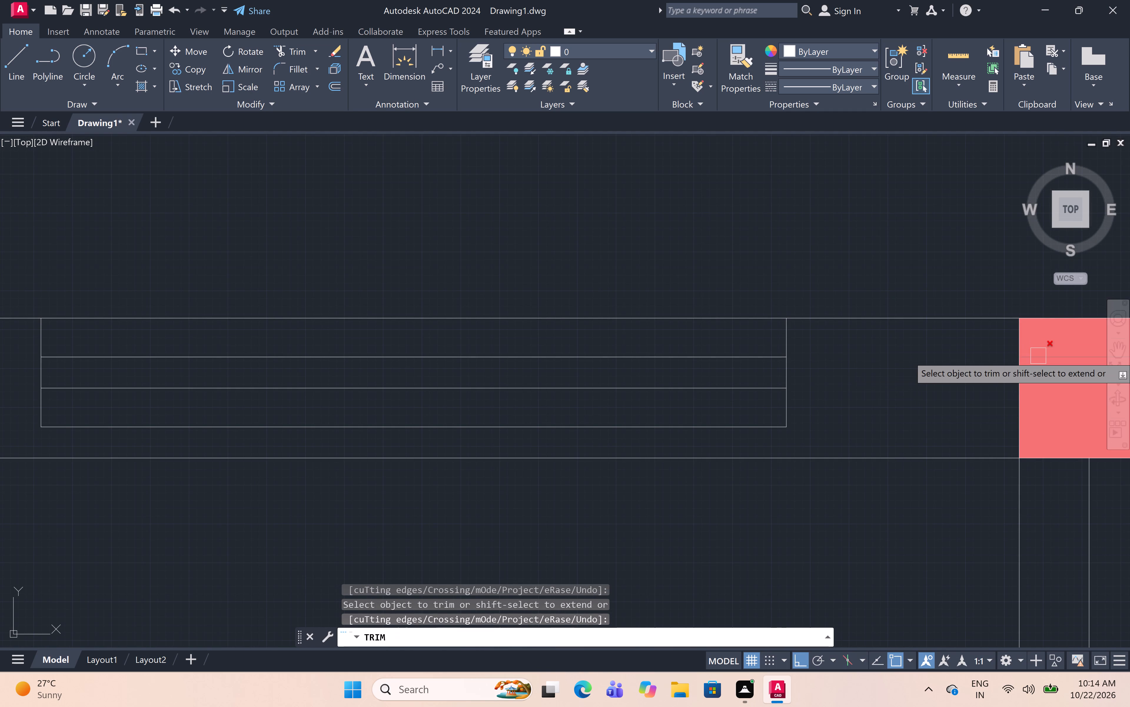
click(1038, 356)
scroll(950, 377, down, 4)
scroll(862, 416, down, 3)
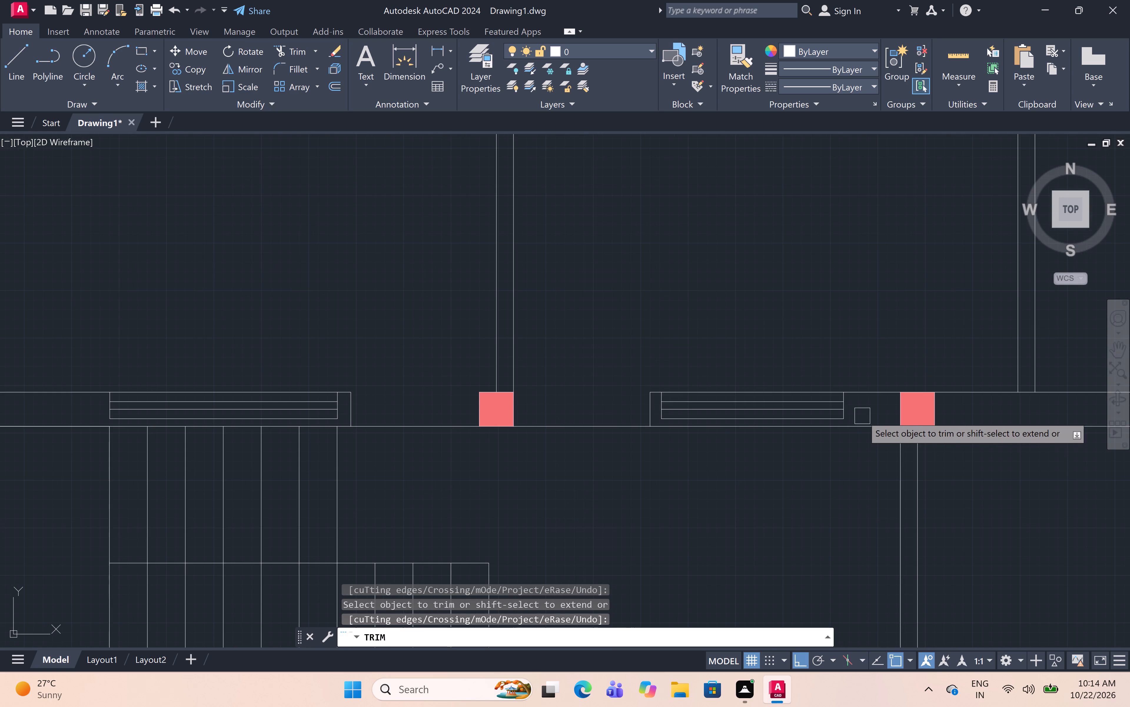
From the upper-left room's lower corridor-side block corner, draw a door outline: 6" up, 3' left, back, 3' up, and across the partition.
scroll(847, 465, down, 3)
middle_drag(842, 475, 867, 410)
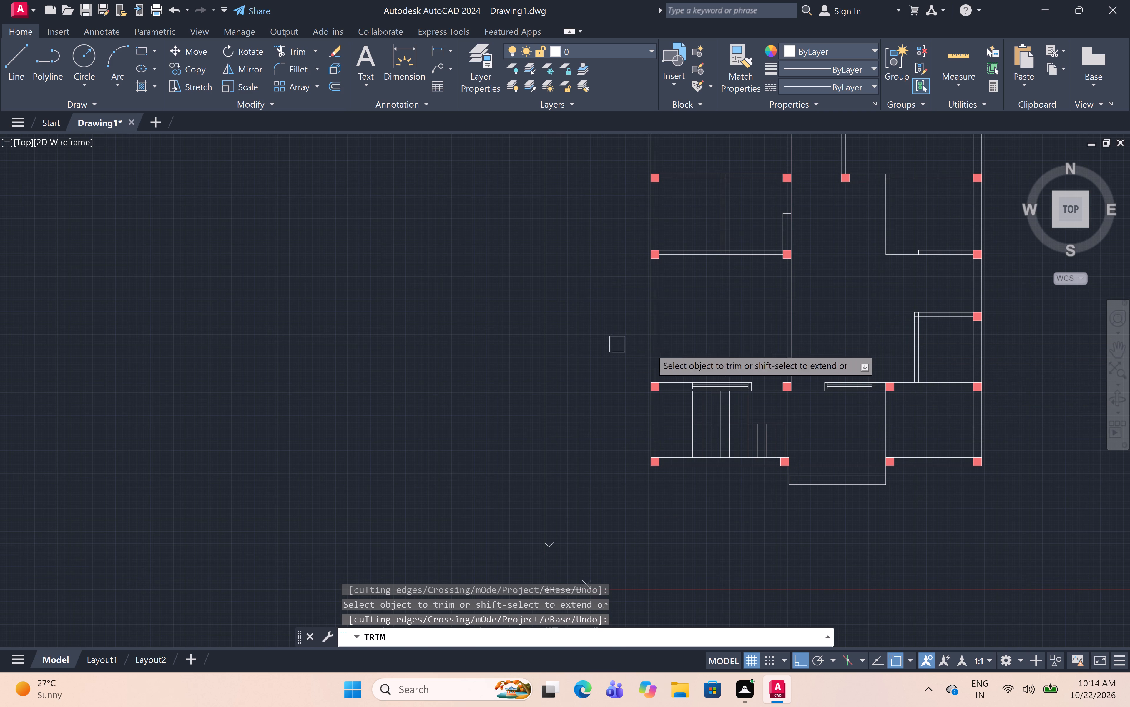
scroll(824, 407, down, 5)
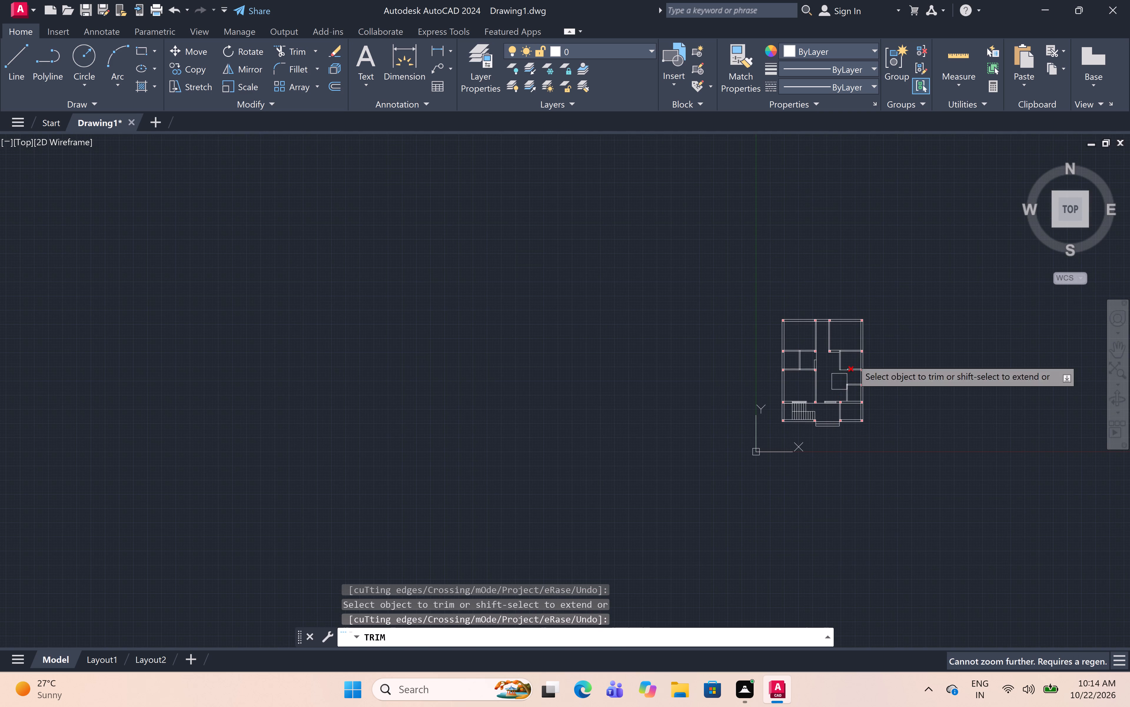
scroll(839, 331, up, 5)
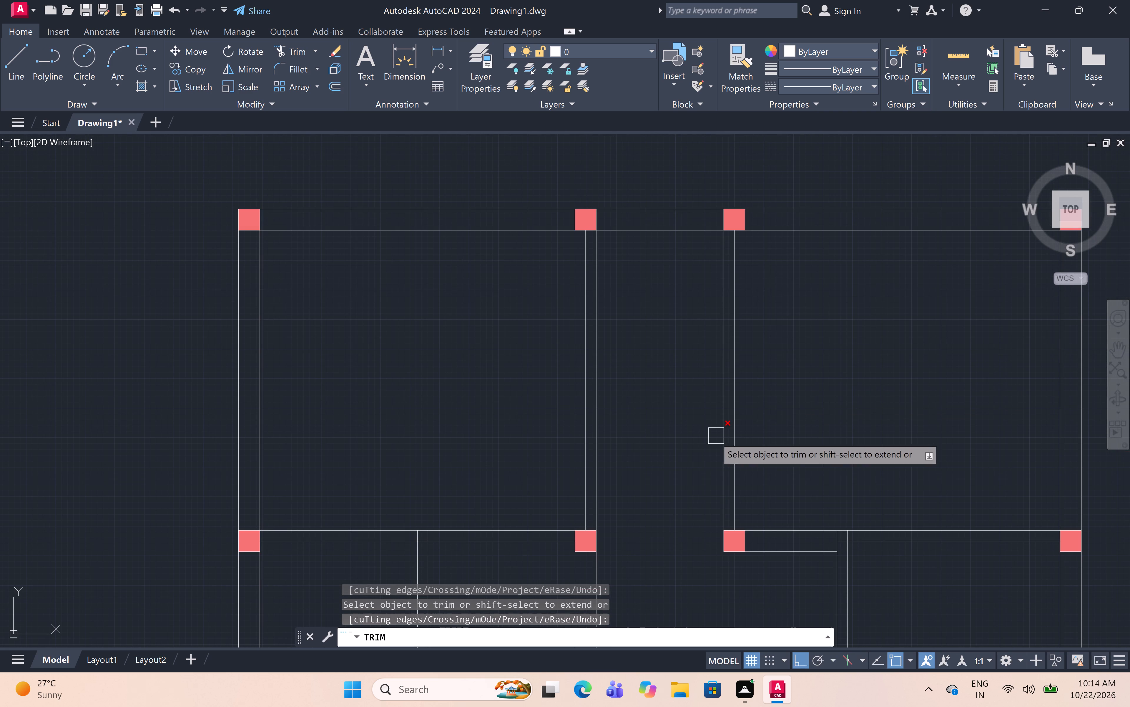
key(Escape)
text(l)
key(space)
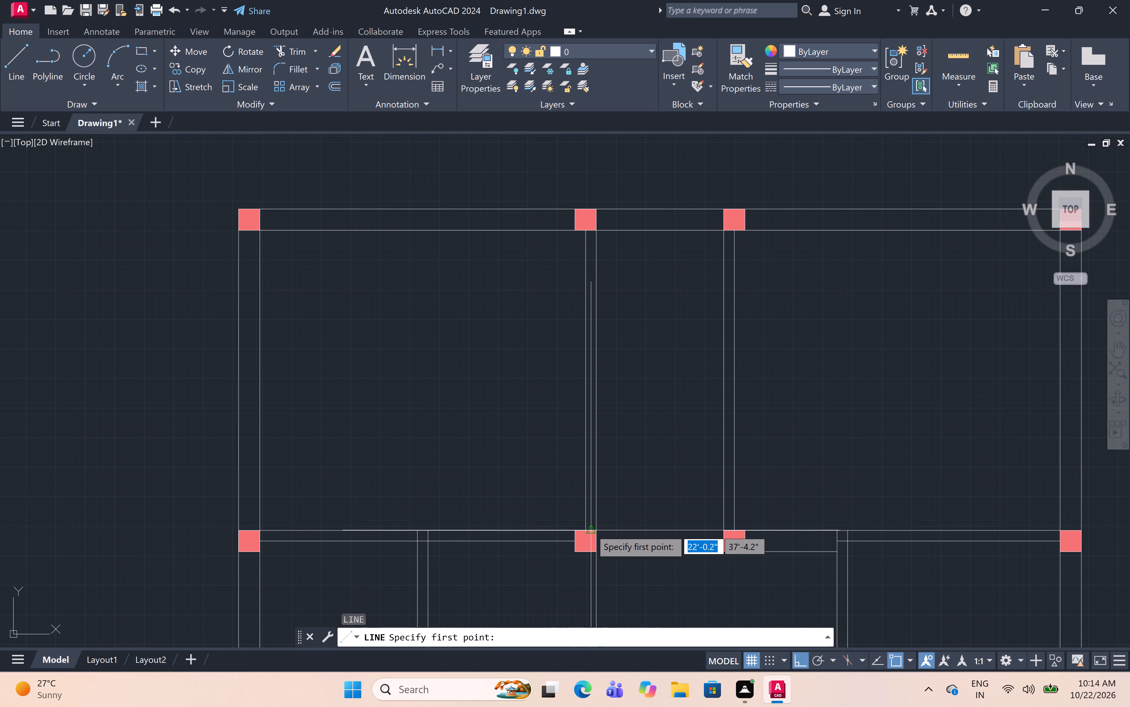
drag(596, 526, 596, 513)
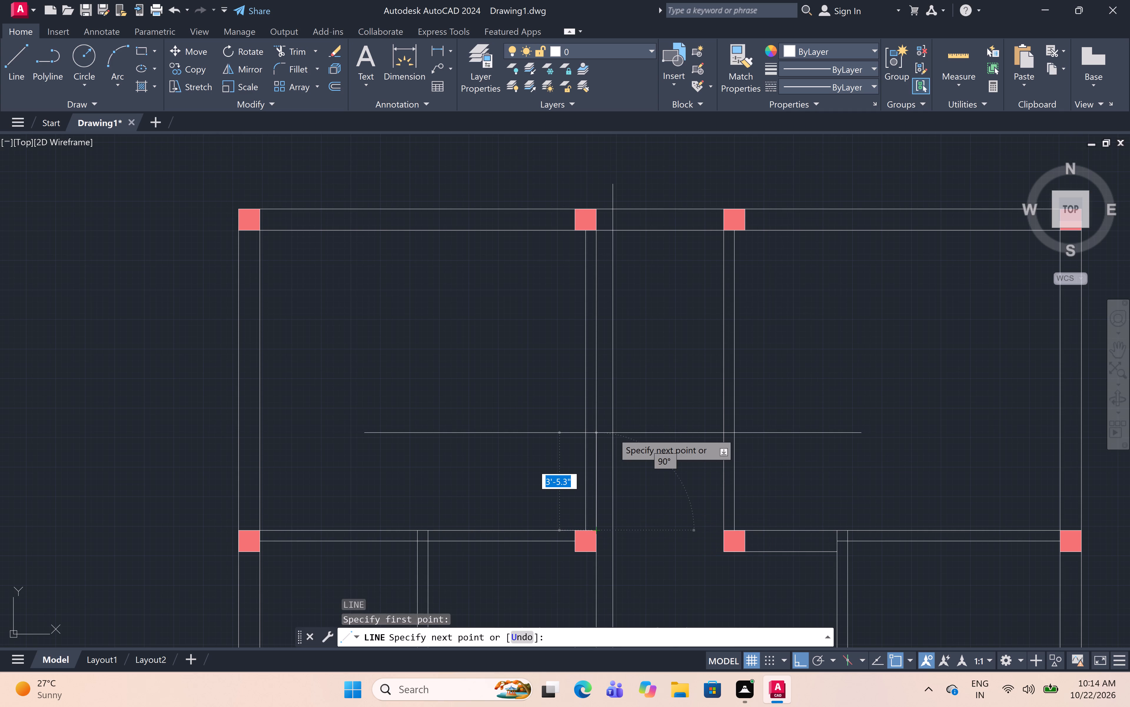
key(6)
text(")
key(space)
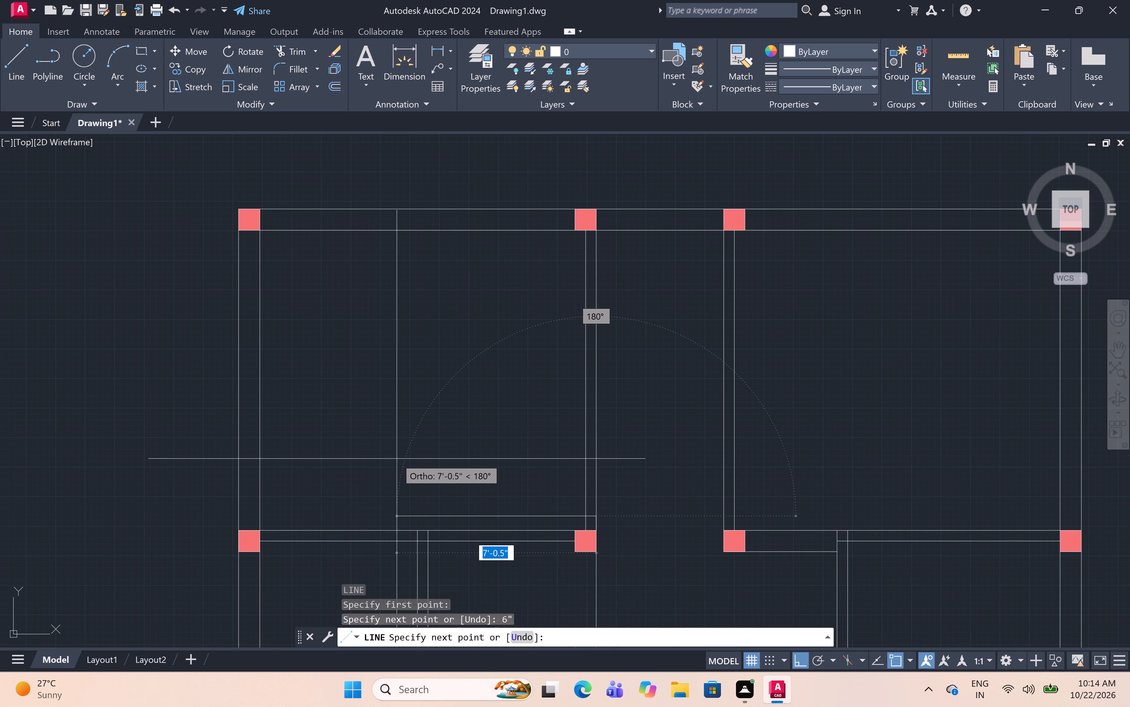
key(3)
text(')
key(space)
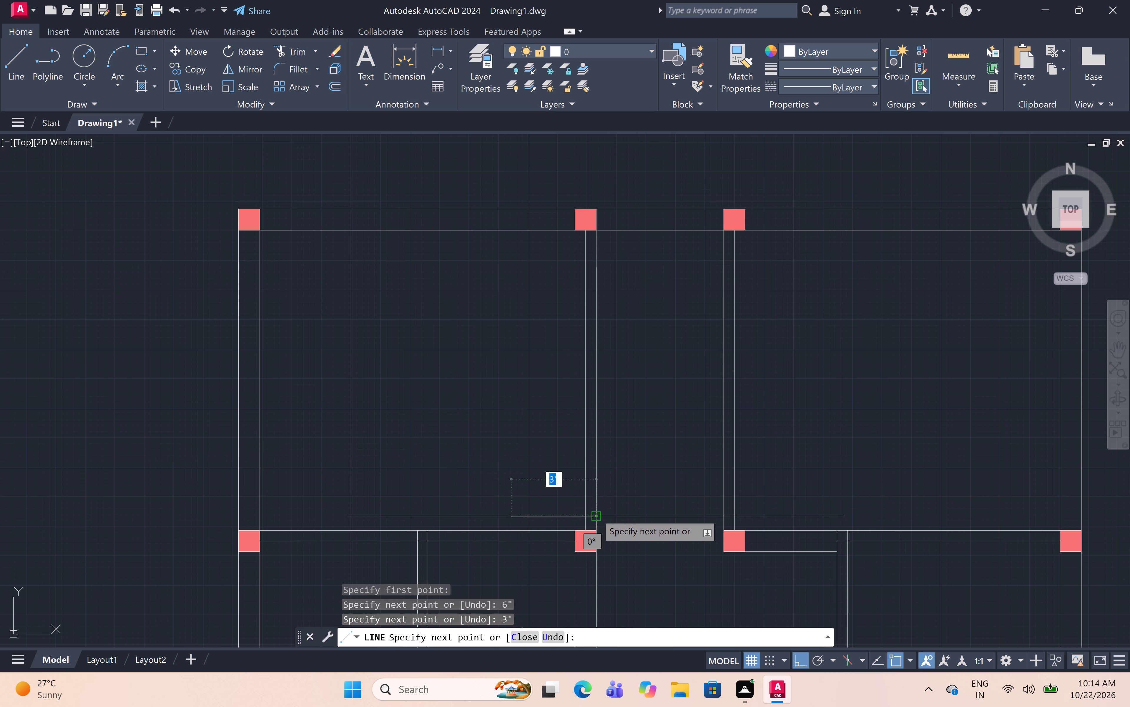
drag(596, 515, 595, 503)
key(3)
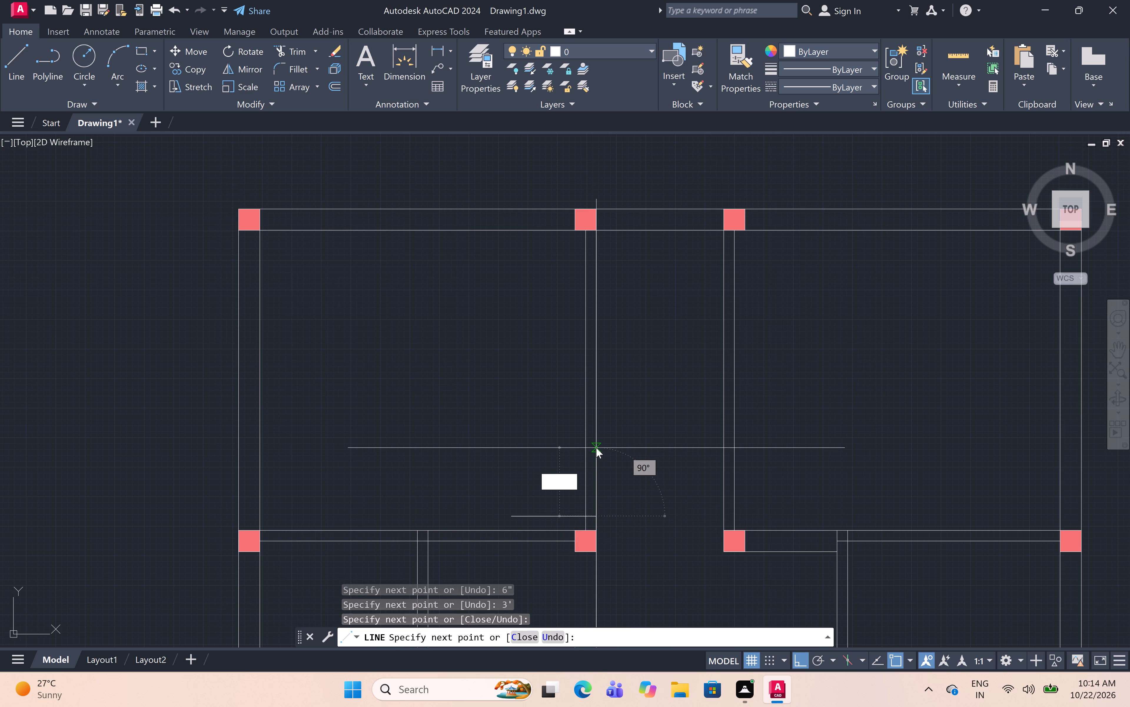
text(')
key(space)
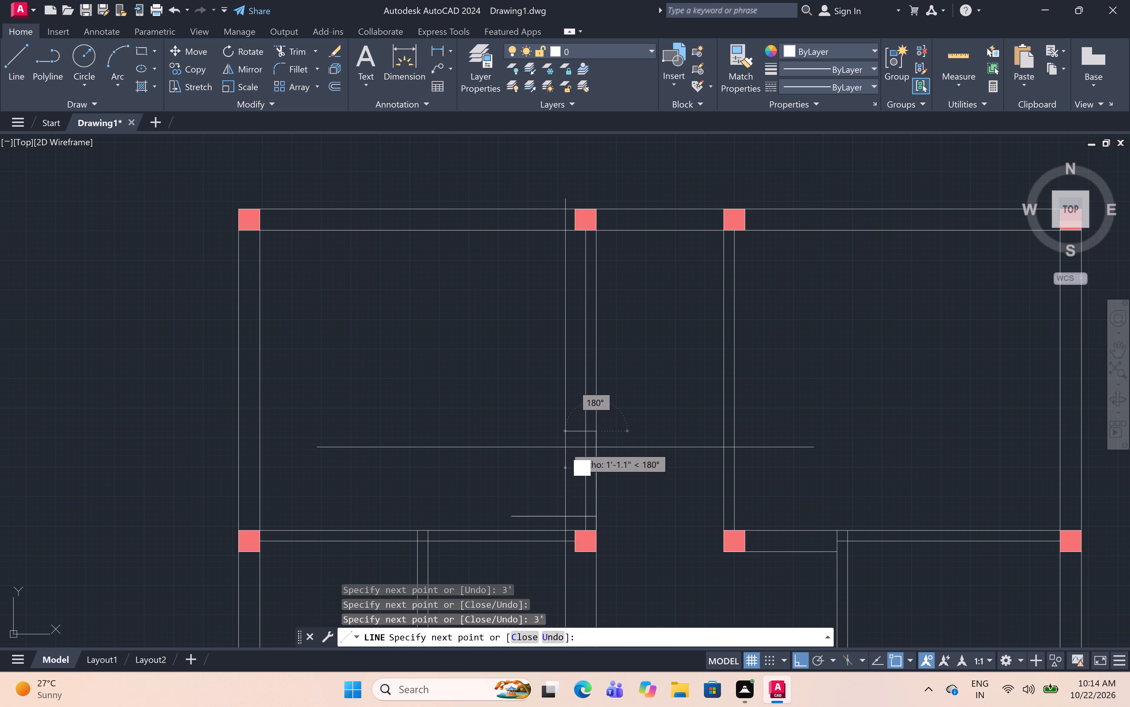
click(582, 430)
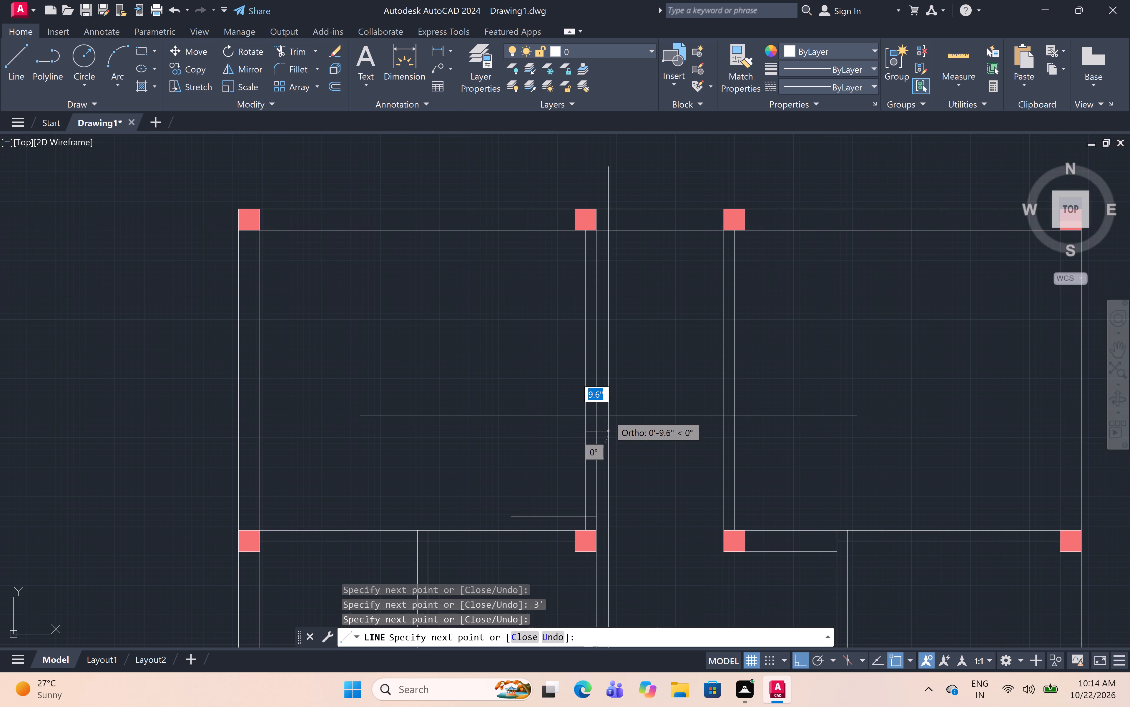
key(Escape)
Draw the facing door outline from the upper-right room's corridor-side block corner: 6" up, 3' right, back, 3' up, and across the partition.
scroll(608, 415, down, 2)
middle_drag(608, 415, 598, 422)
scroll(657, 444, up, 2)
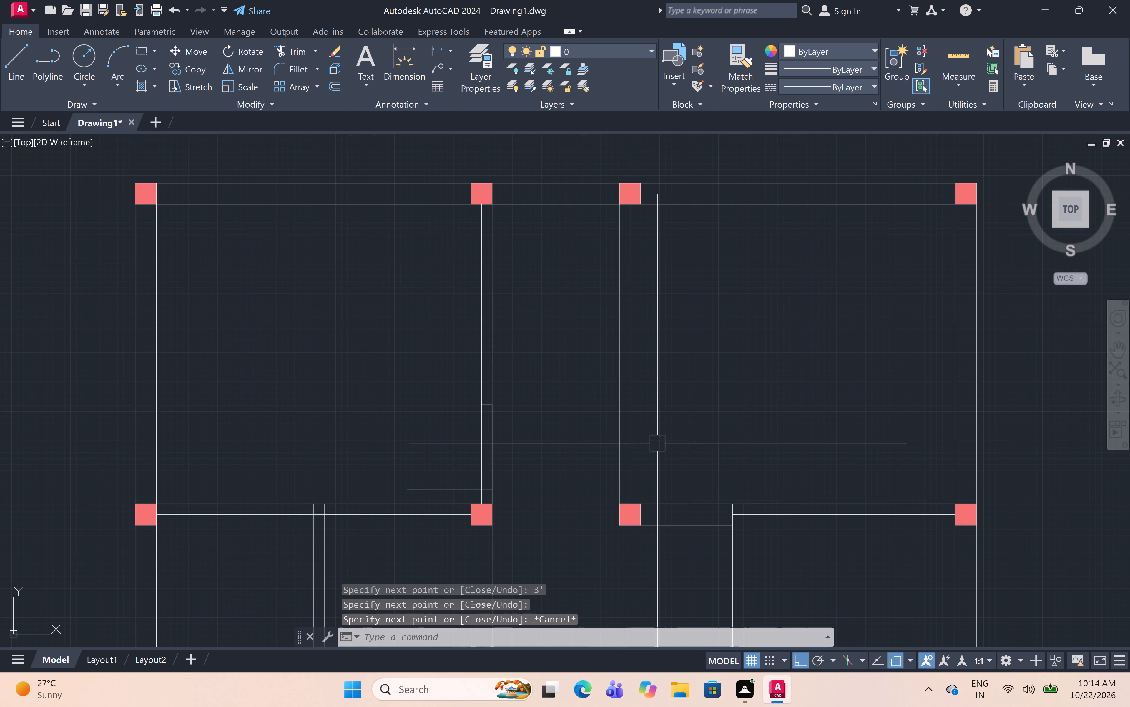
text(l)
key(space)
scroll(601, 509, up, 3)
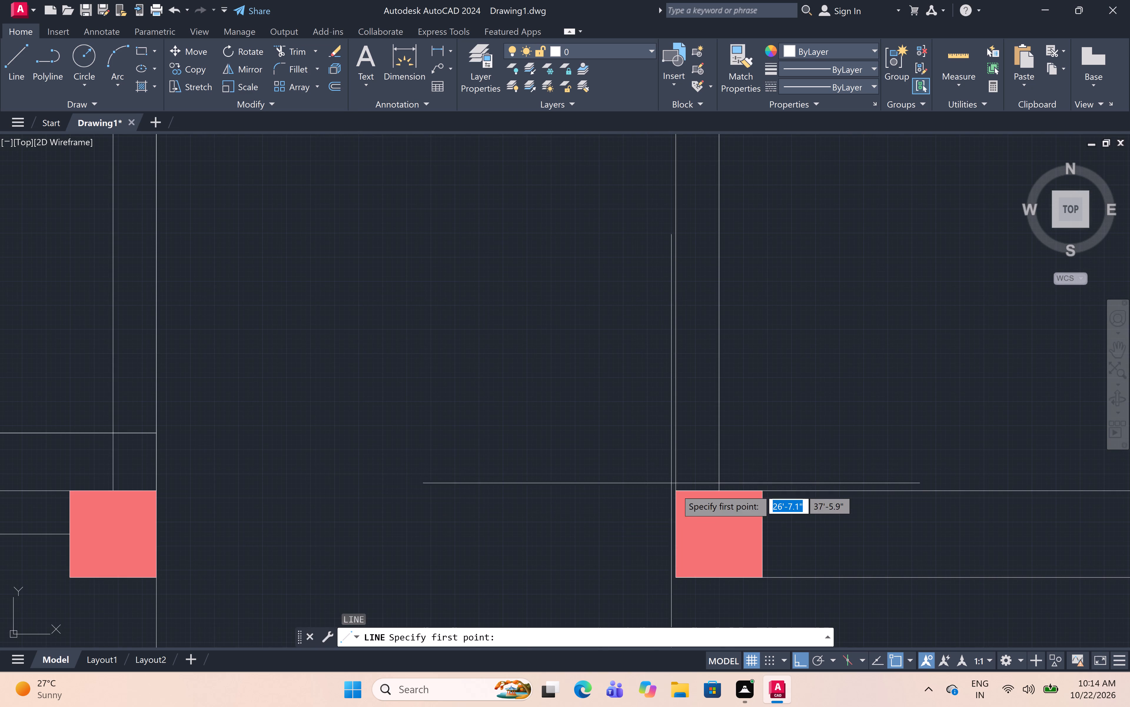
drag(677, 490, 676, 486)
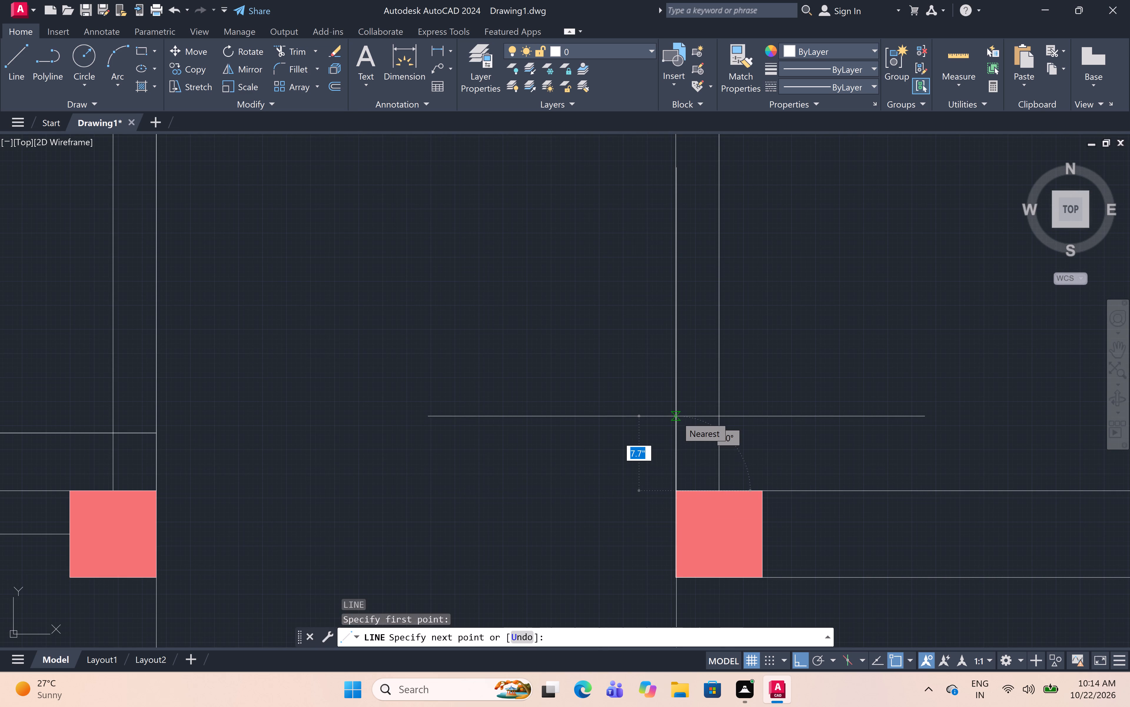
key(6)
text(")
key(space)
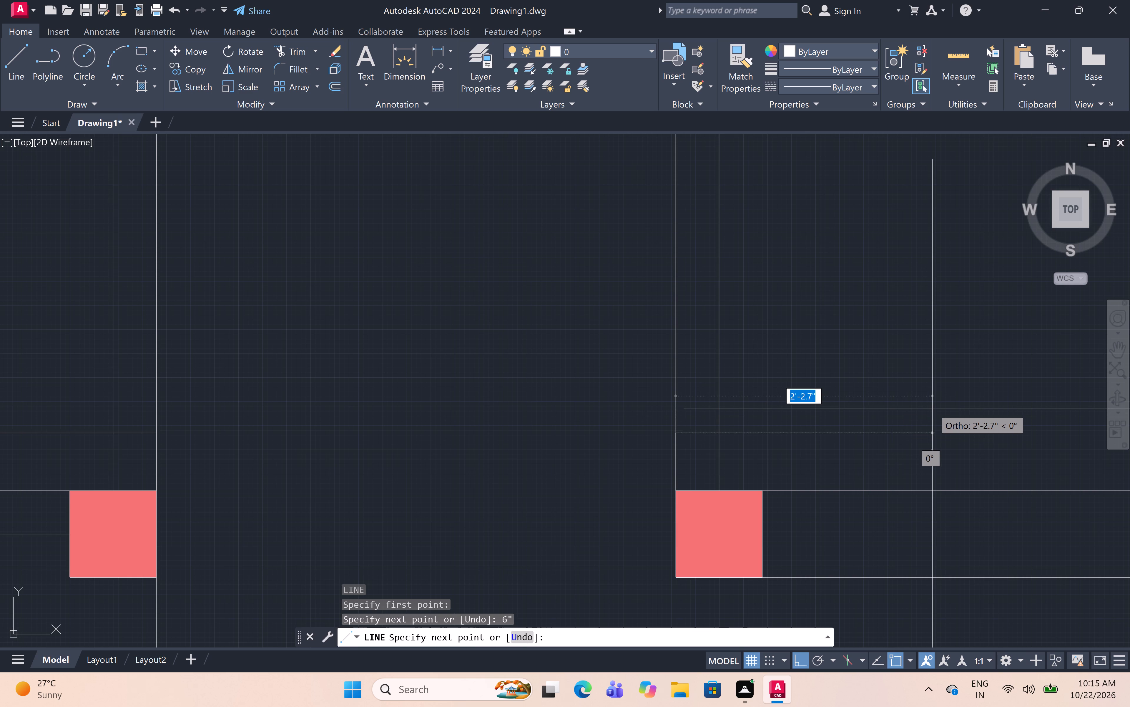
text(3')
key(space)
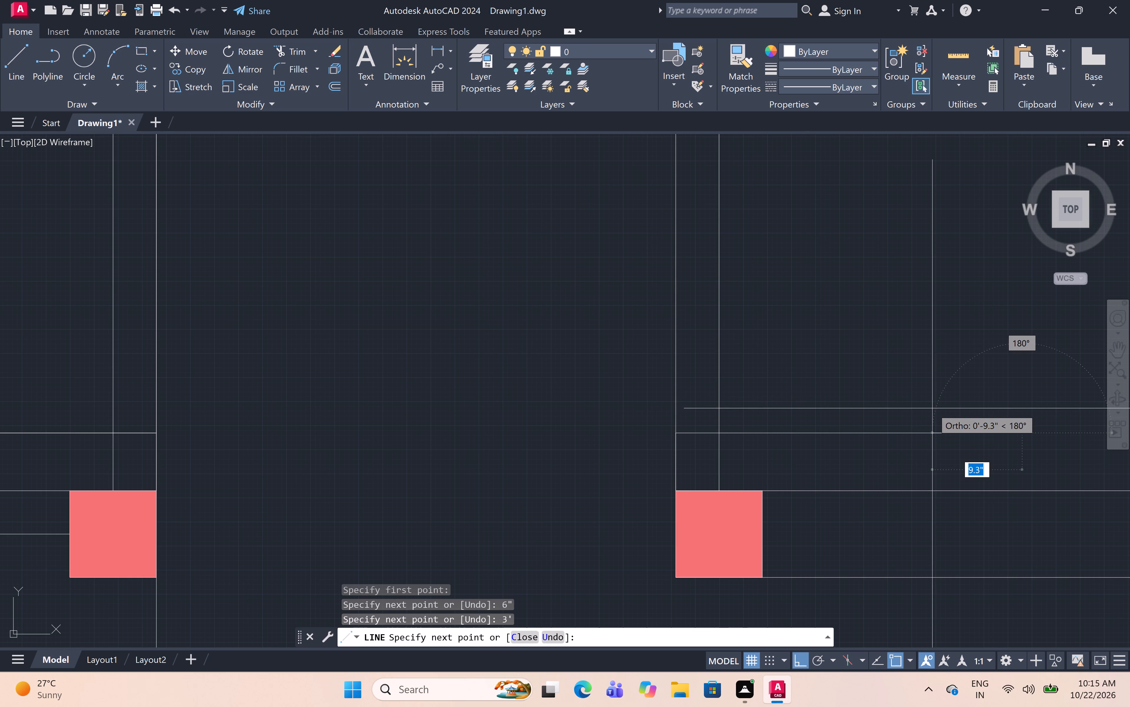
click(671, 436)
scroll(680, 368, down, 3)
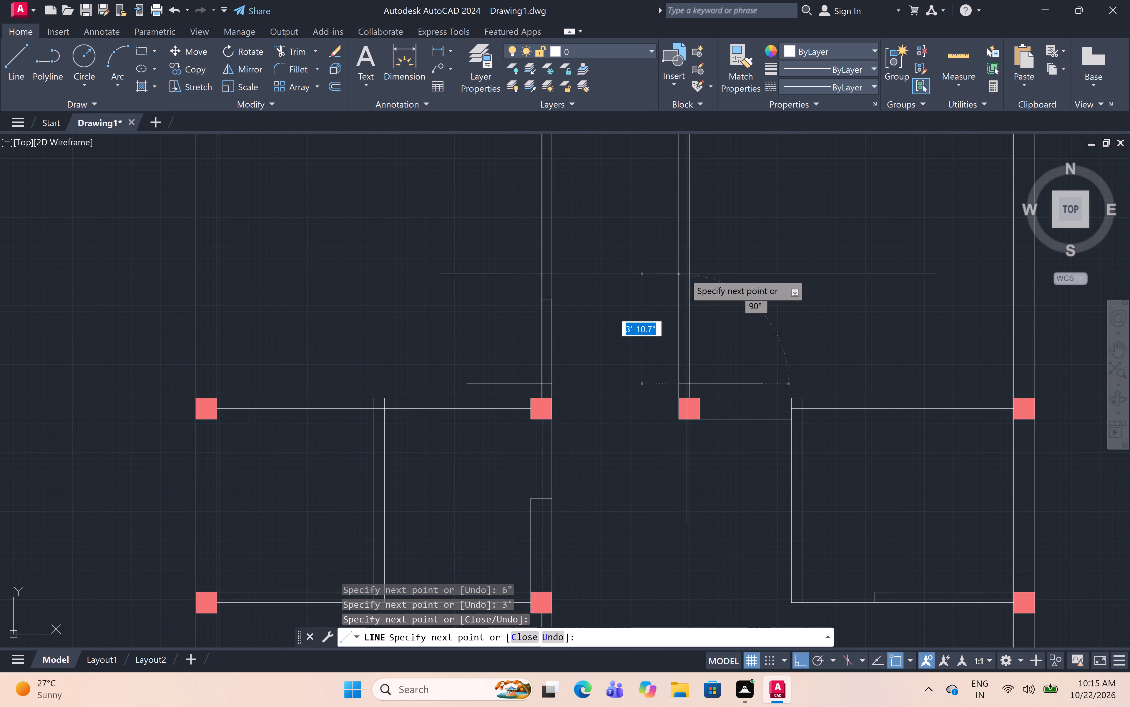
scroll(661, 271, up, 2)
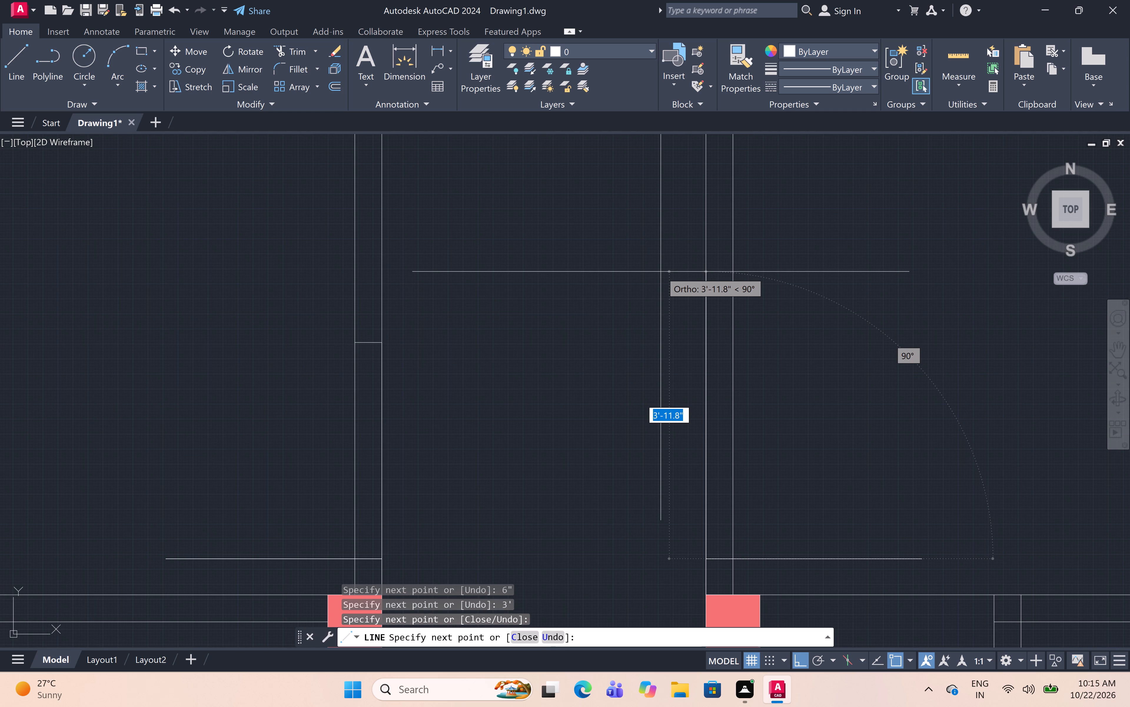
key(3)
text(')
key(space)
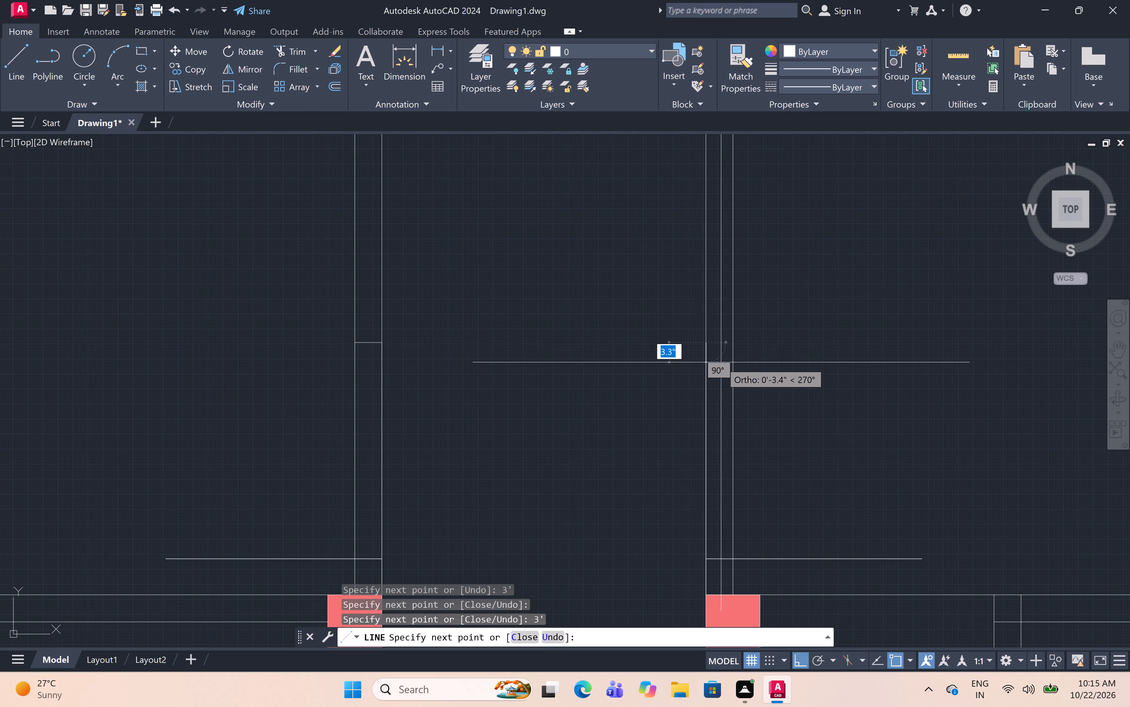
click(732, 338)
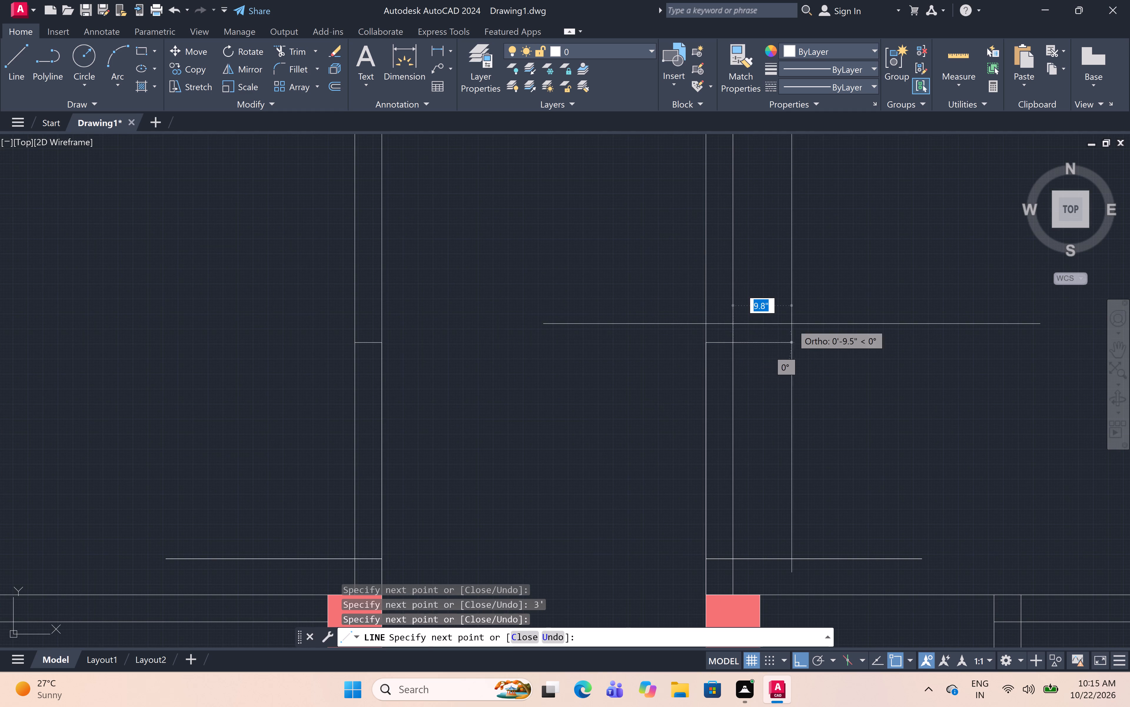
key(Escape)
Draw a door outline about midway along the partition of the room above the staircase: 3' left, back, 3' up, and across the partition.
scroll(773, 323, down, 5)
middle_drag(757, 388, 719, 376)
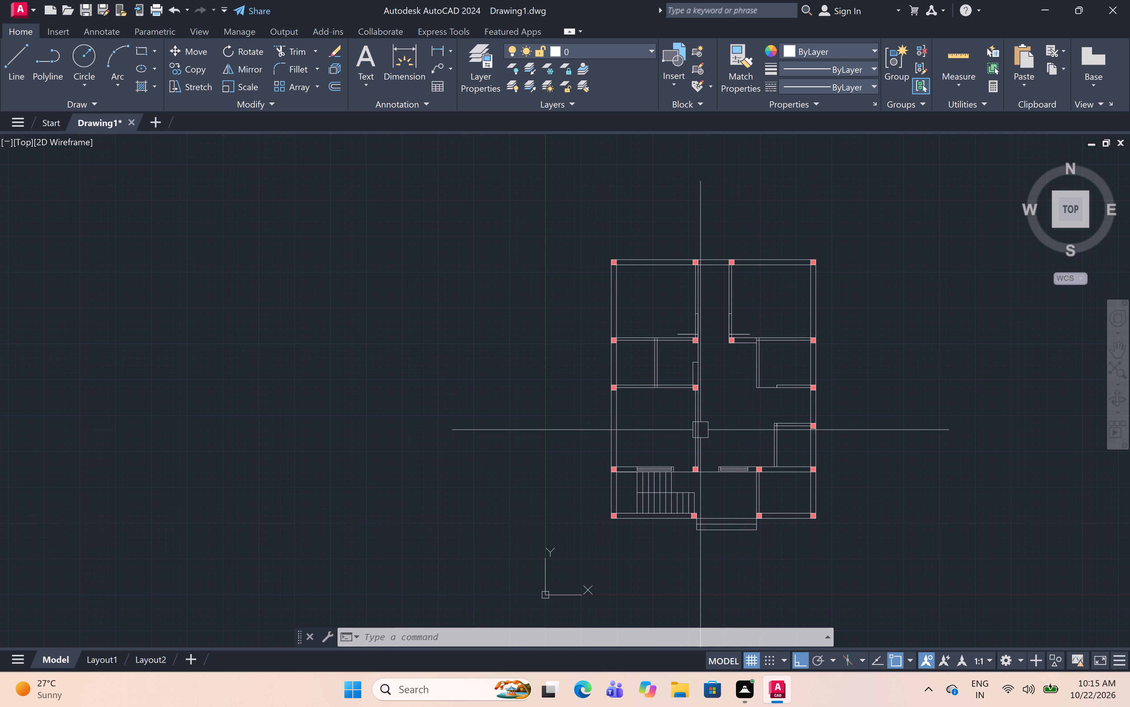
scroll(698, 423, up, 3)
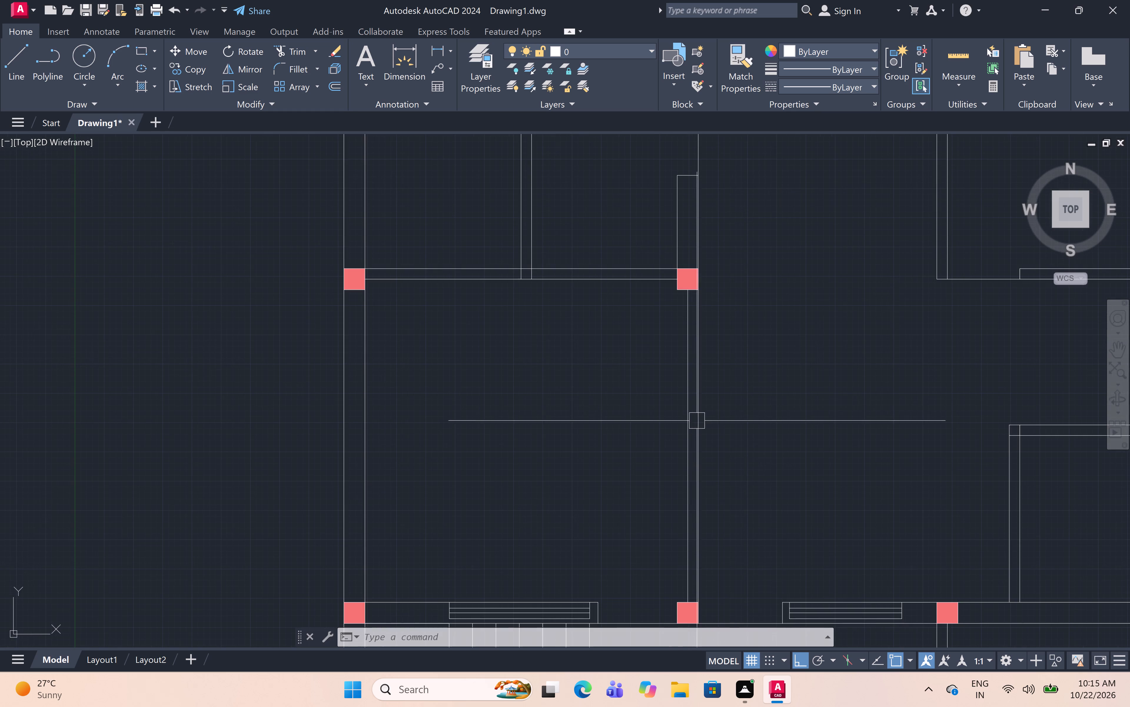
text(l)
key(space)
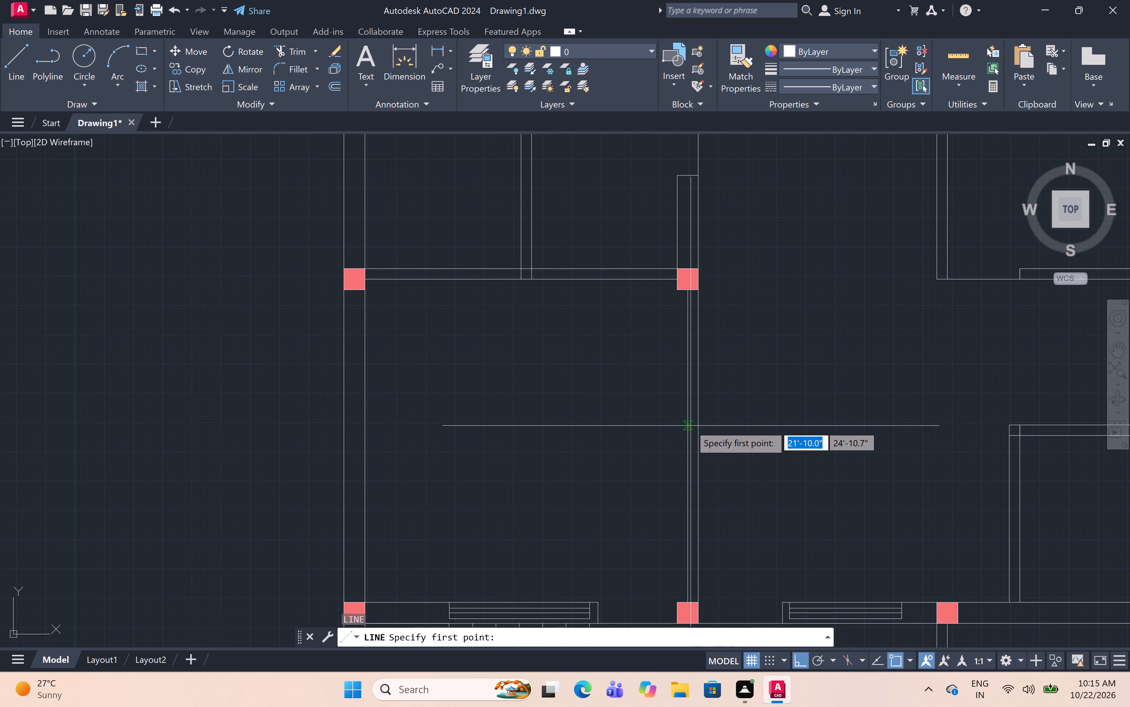
drag(700, 428, 695, 427)
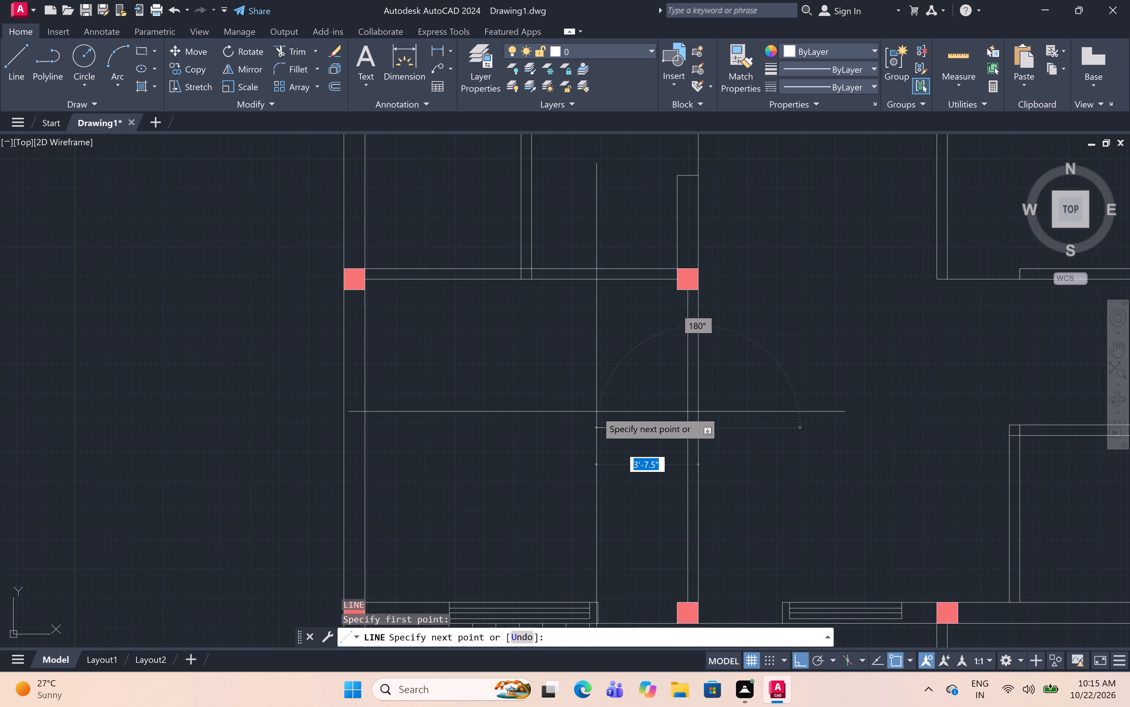
text(3')
key(space)
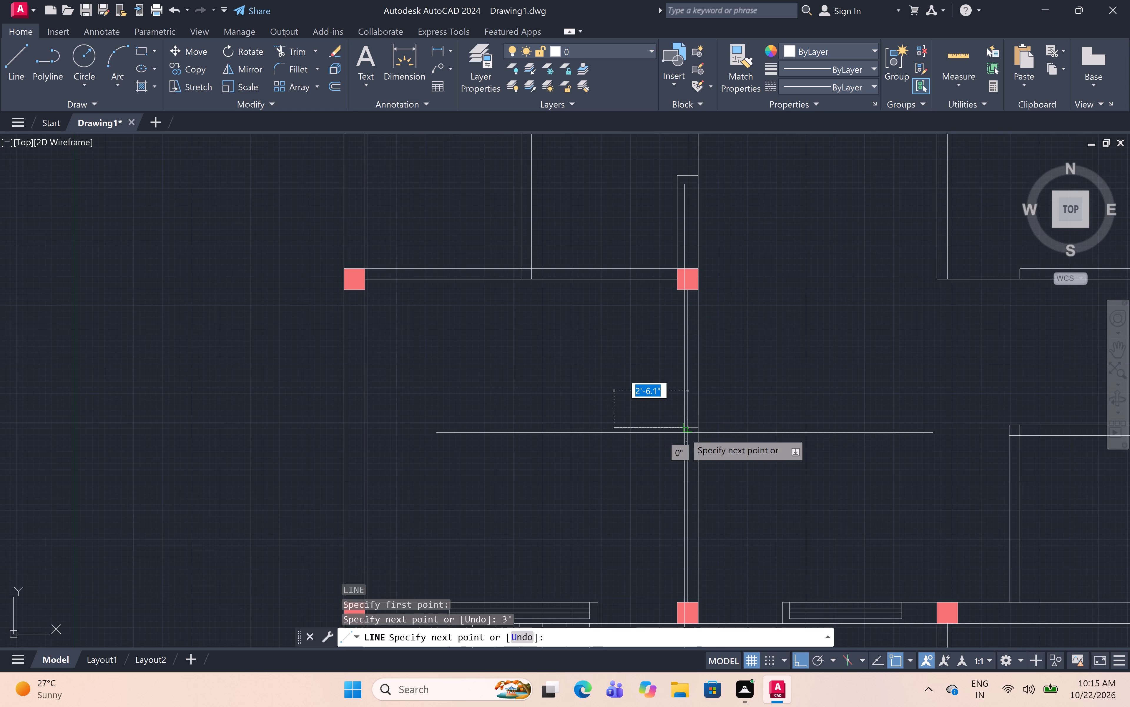
drag(696, 425, 695, 422)
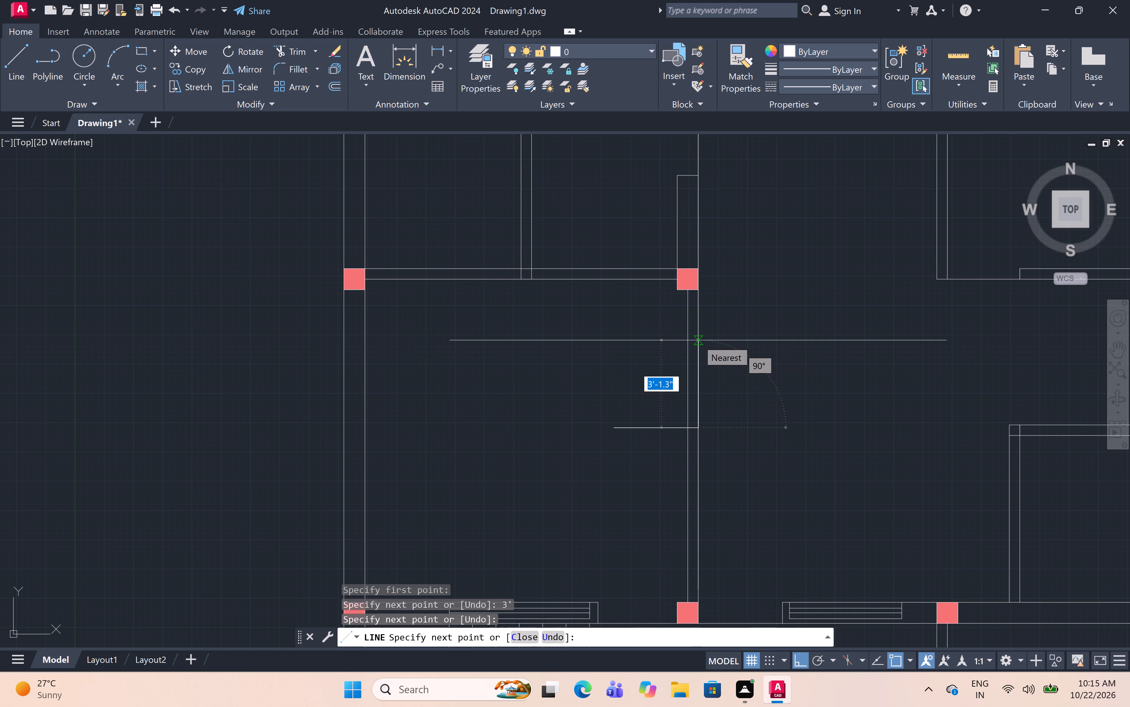
text(3')
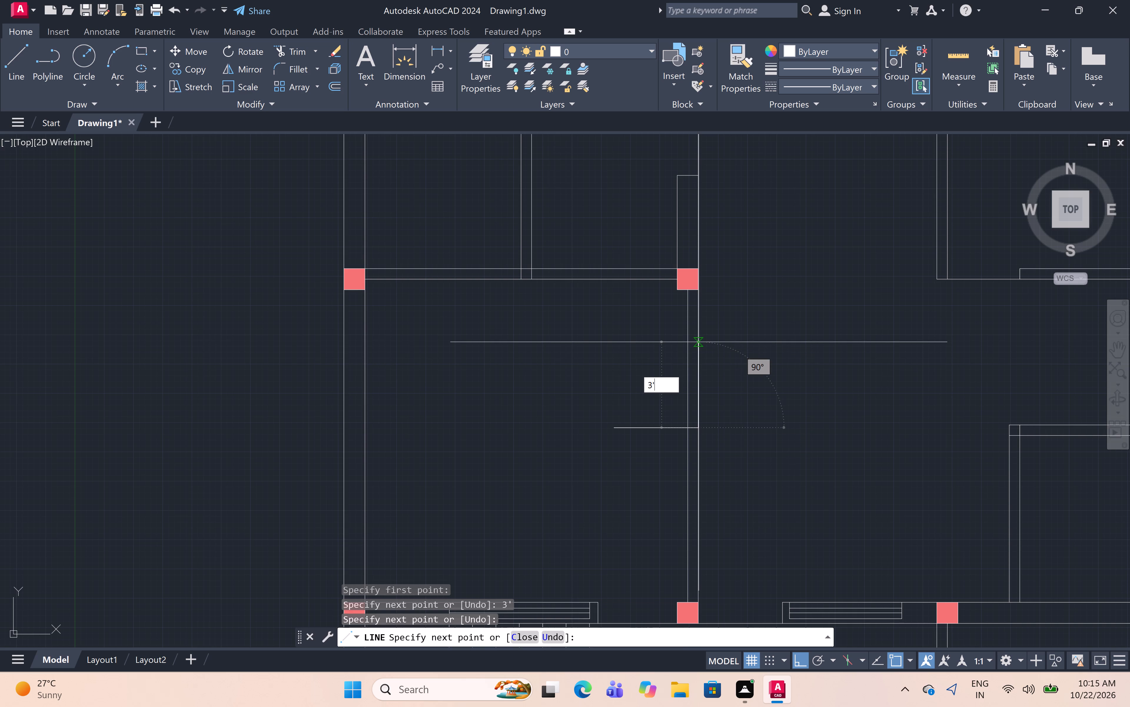
key(space)
click(685, 345)
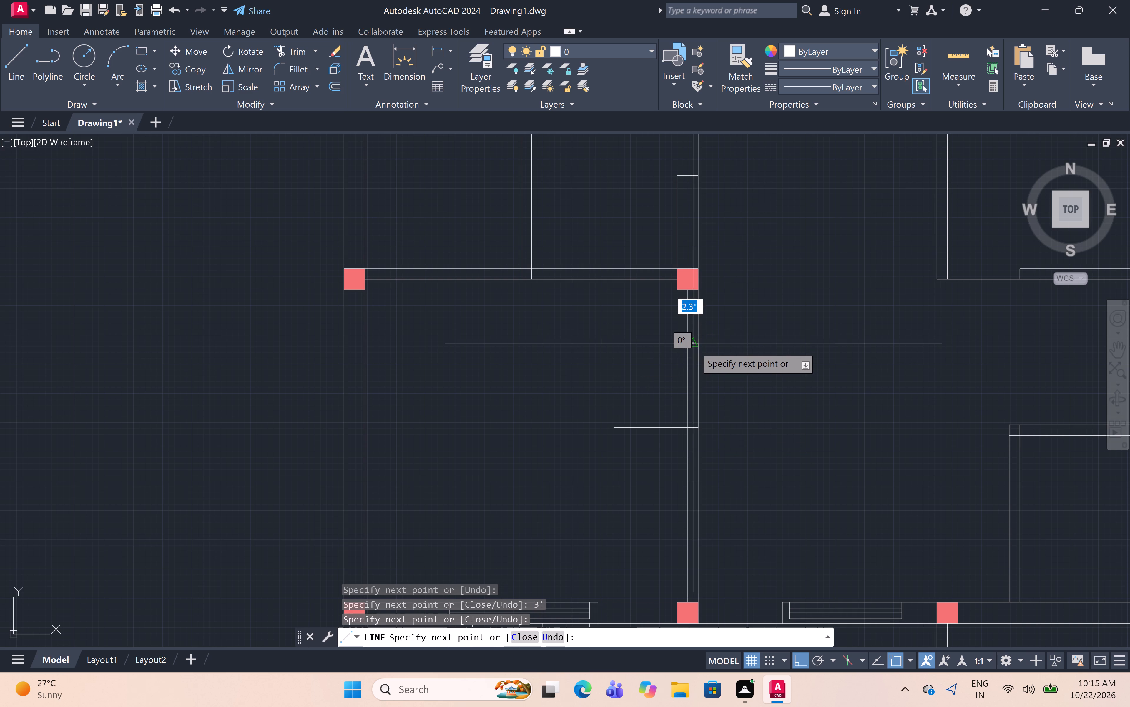
key(Escape)
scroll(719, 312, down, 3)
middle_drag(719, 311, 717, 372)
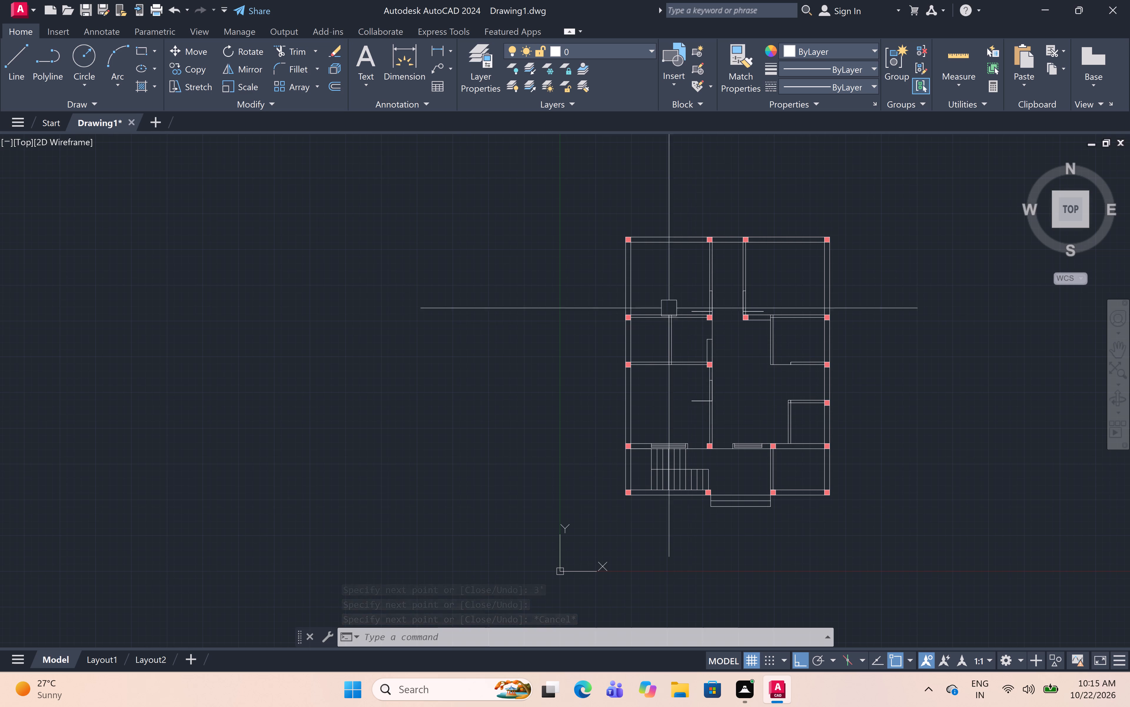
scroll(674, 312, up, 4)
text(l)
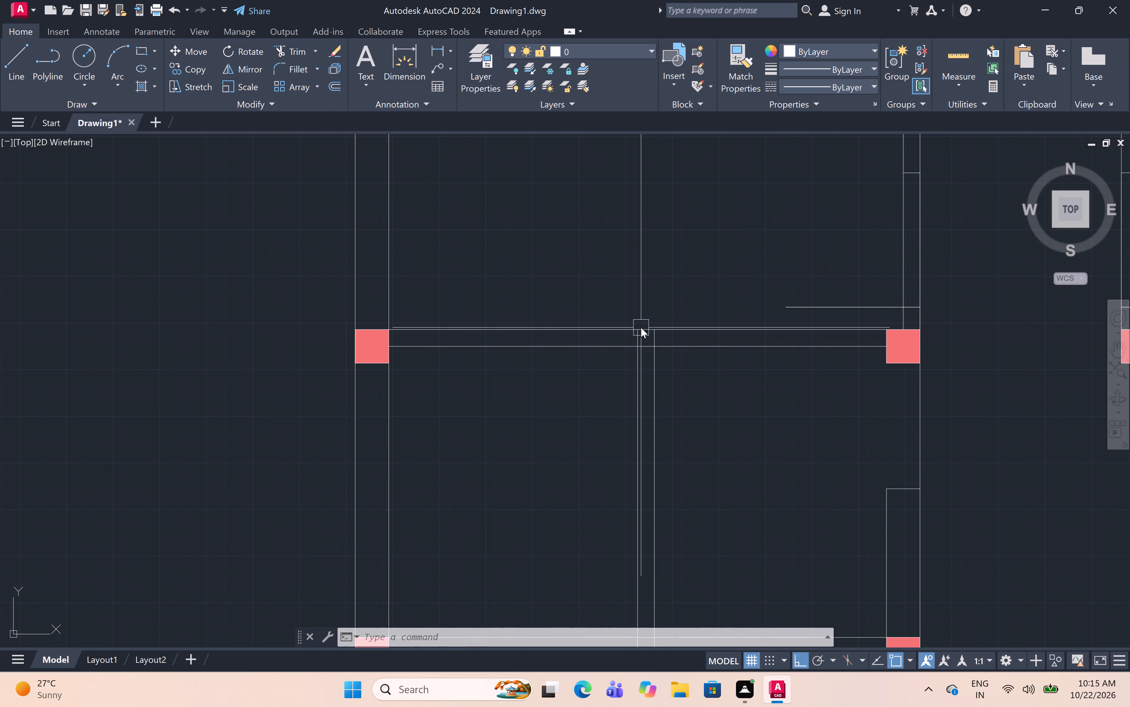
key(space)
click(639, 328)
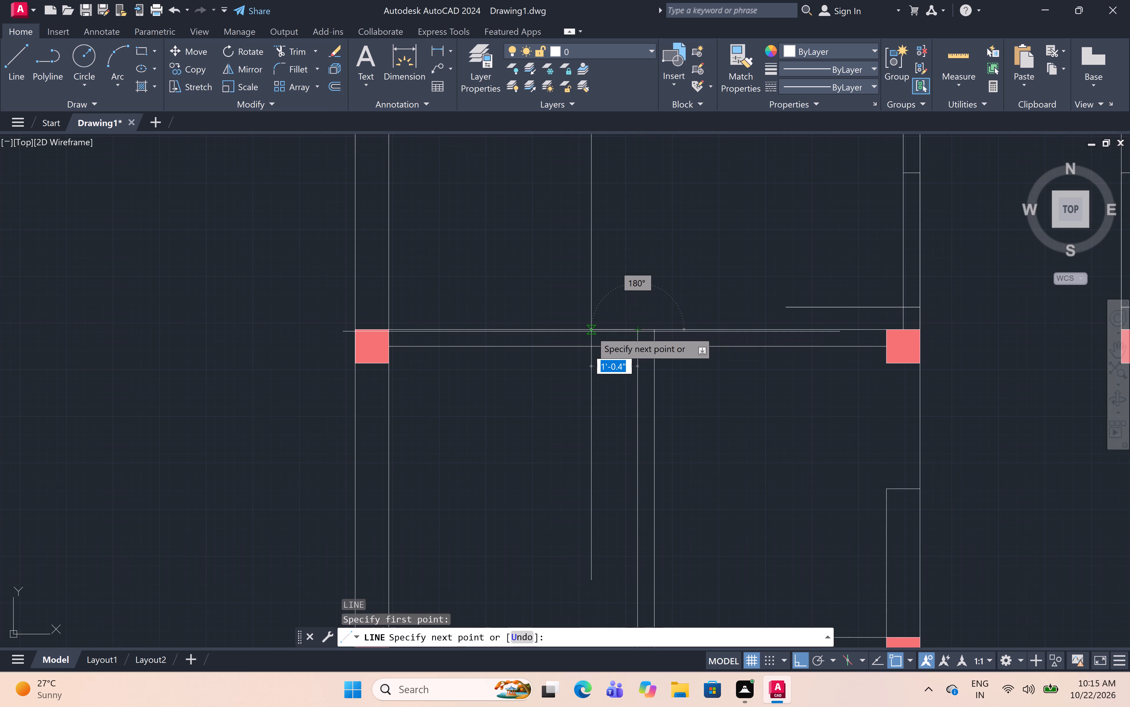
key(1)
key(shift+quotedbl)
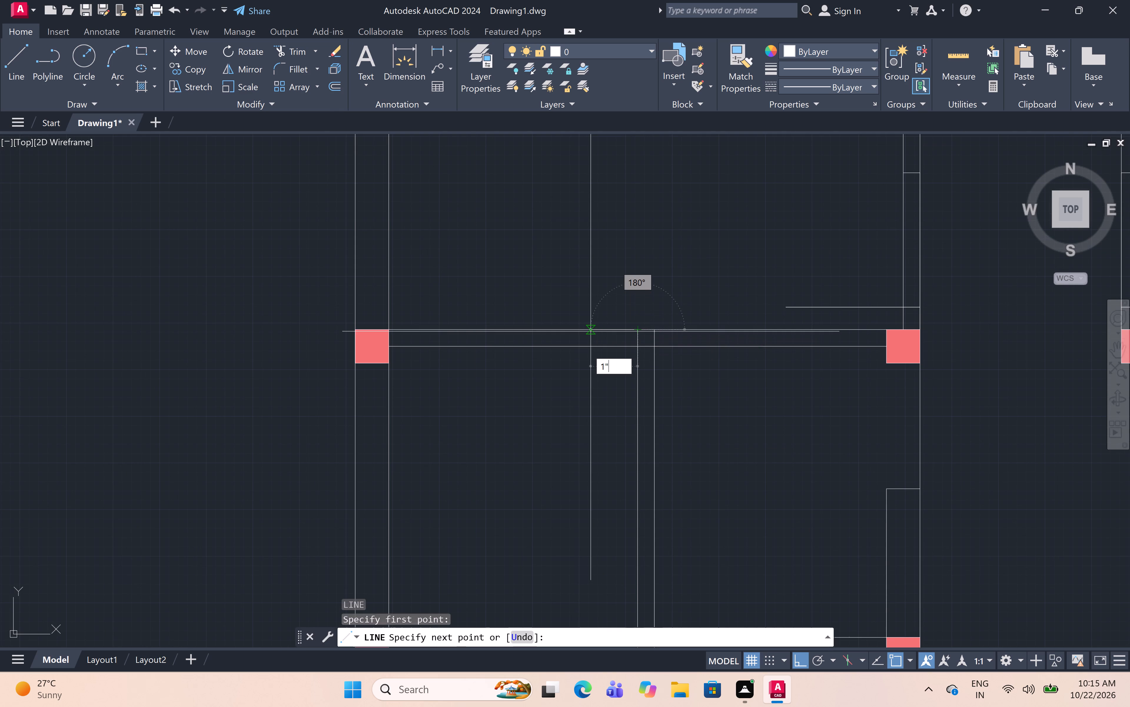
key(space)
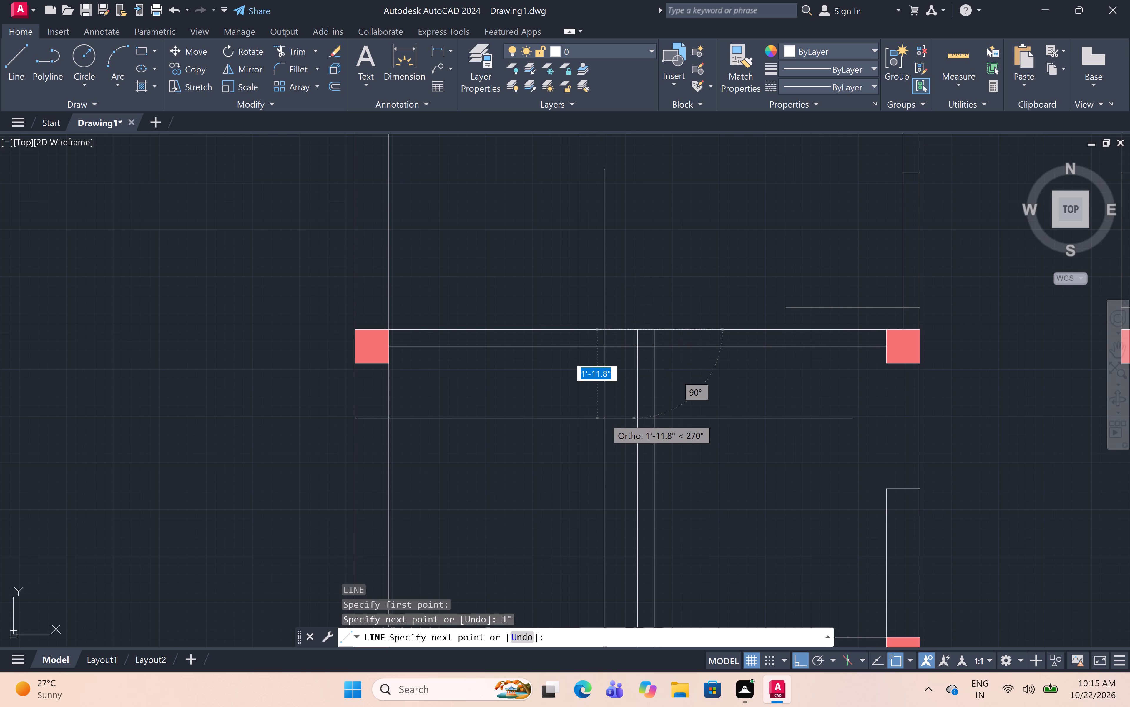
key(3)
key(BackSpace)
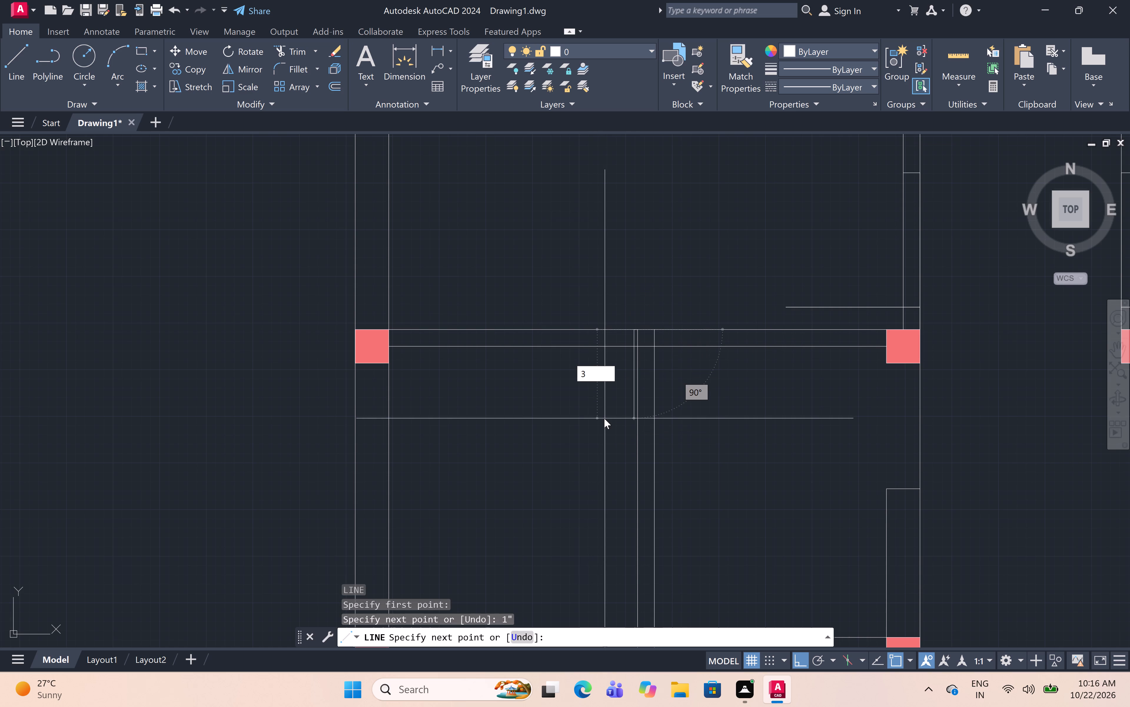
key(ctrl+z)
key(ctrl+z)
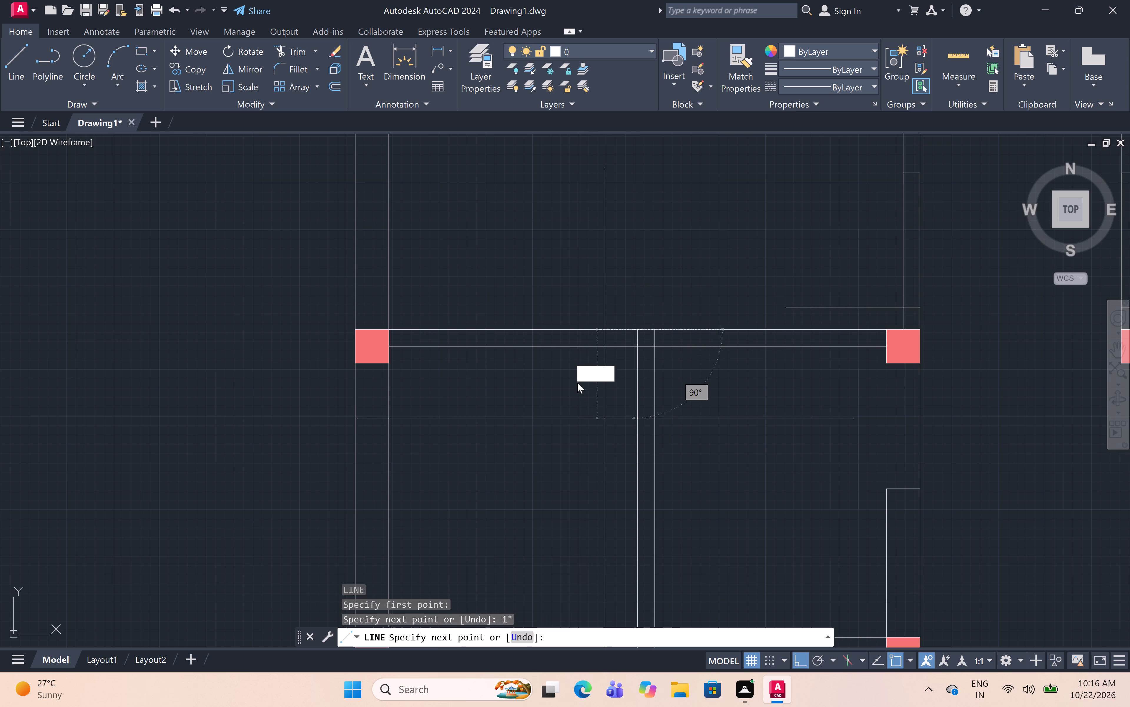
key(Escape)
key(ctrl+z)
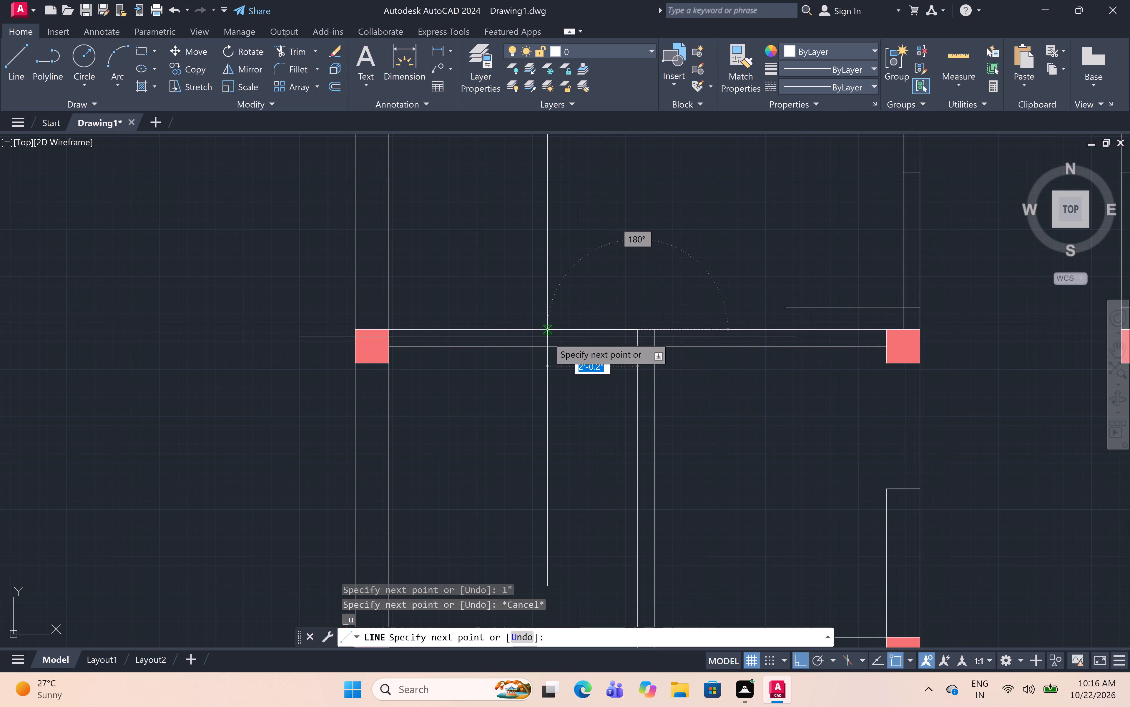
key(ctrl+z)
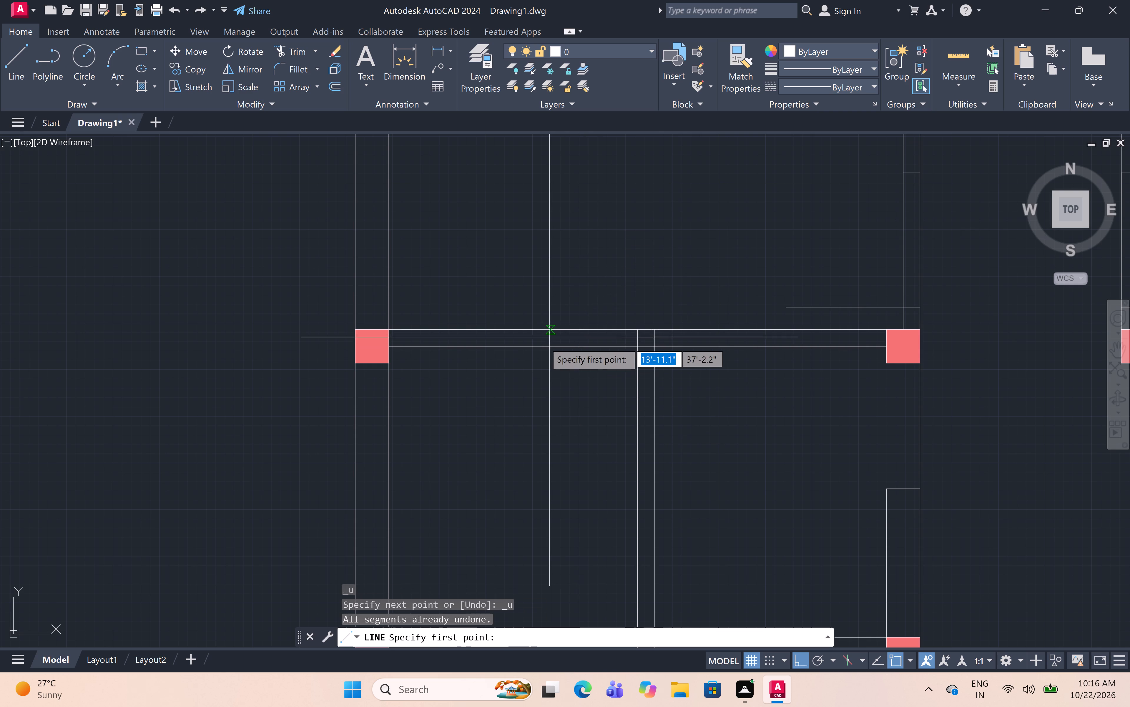
From the dividing partition's top-left corner below the upper-left room, draw a door outline: 3" left, 2' down, back, 2' left, and across the partition.
click(634, 332)
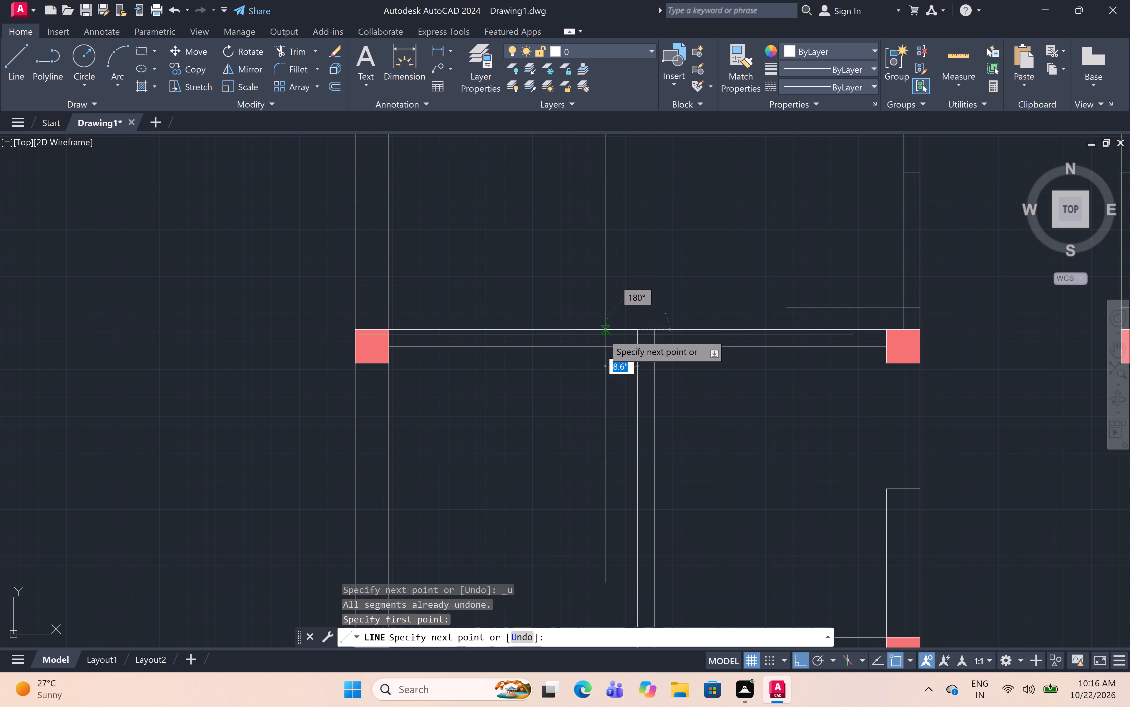
key(3)
text(")
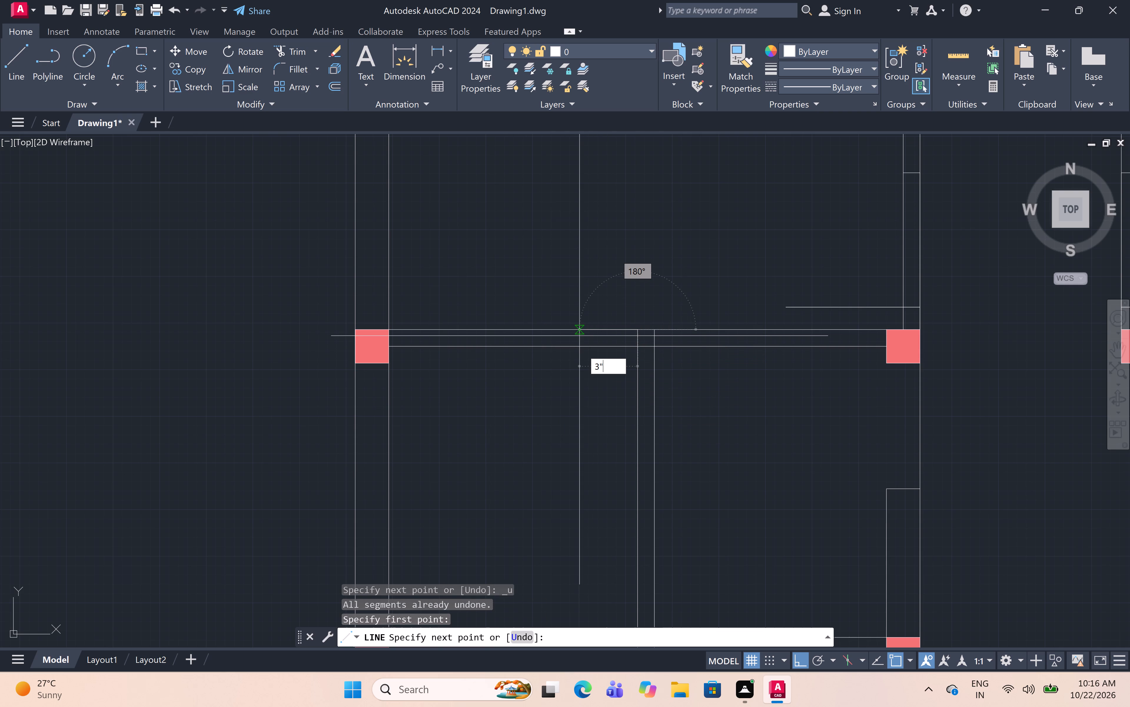
key(space)
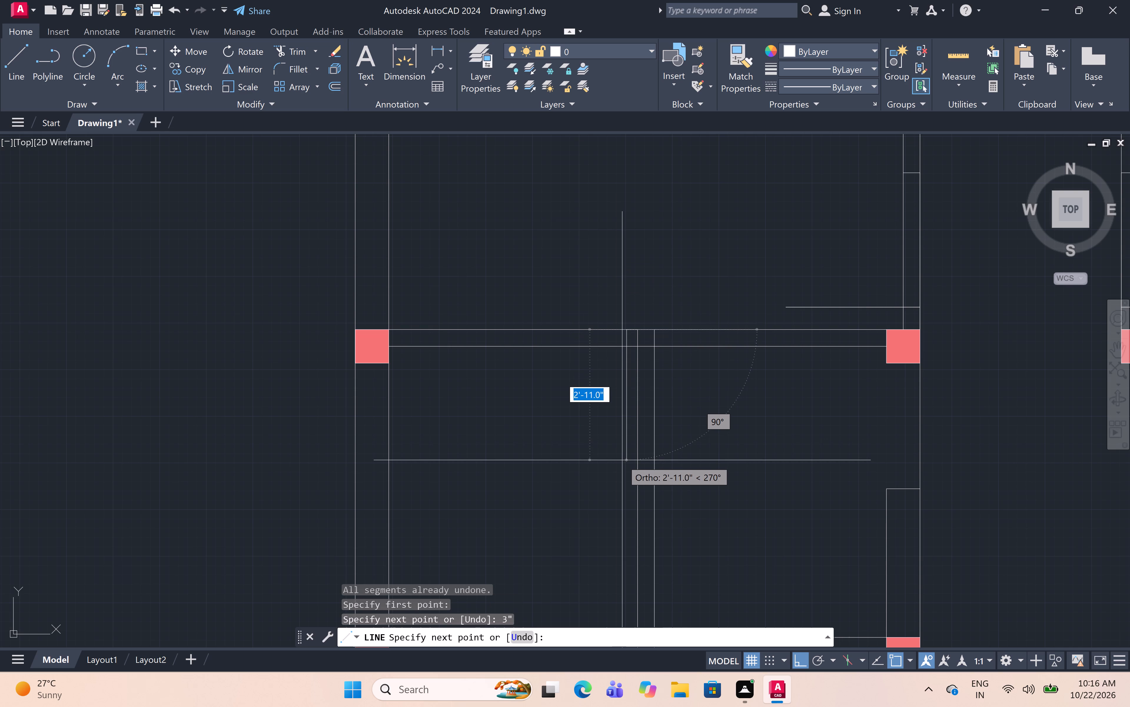
key(3)
key(BackSpace)
text(2')
key(space)
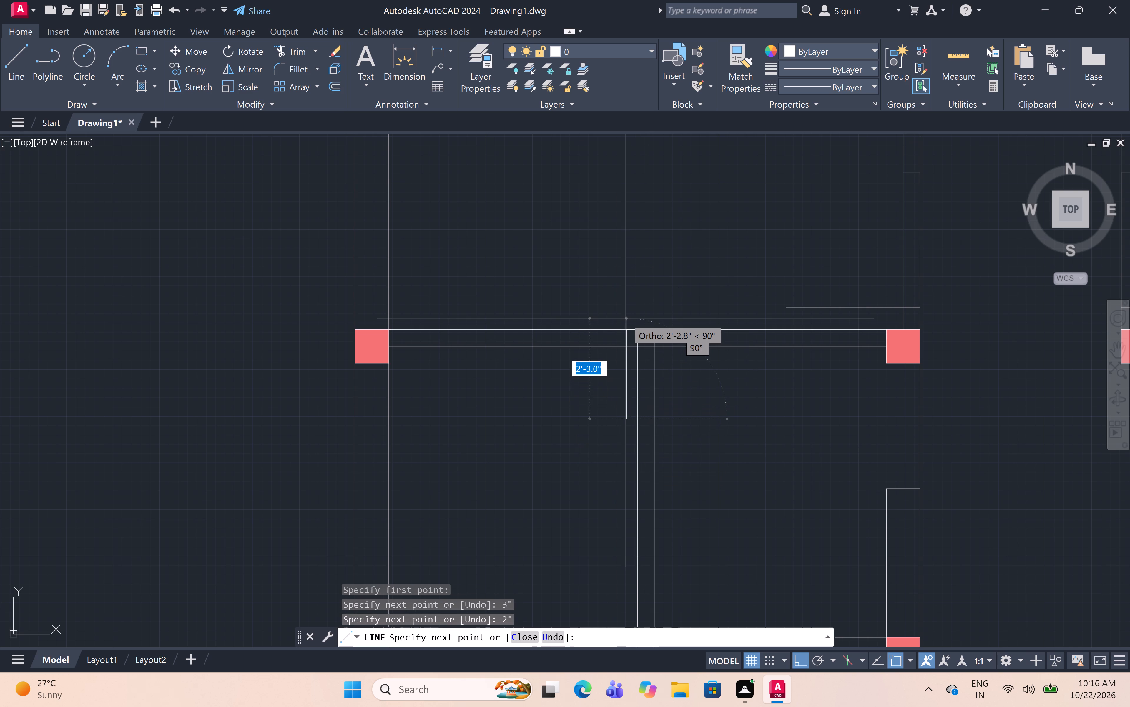
click(627, 327)
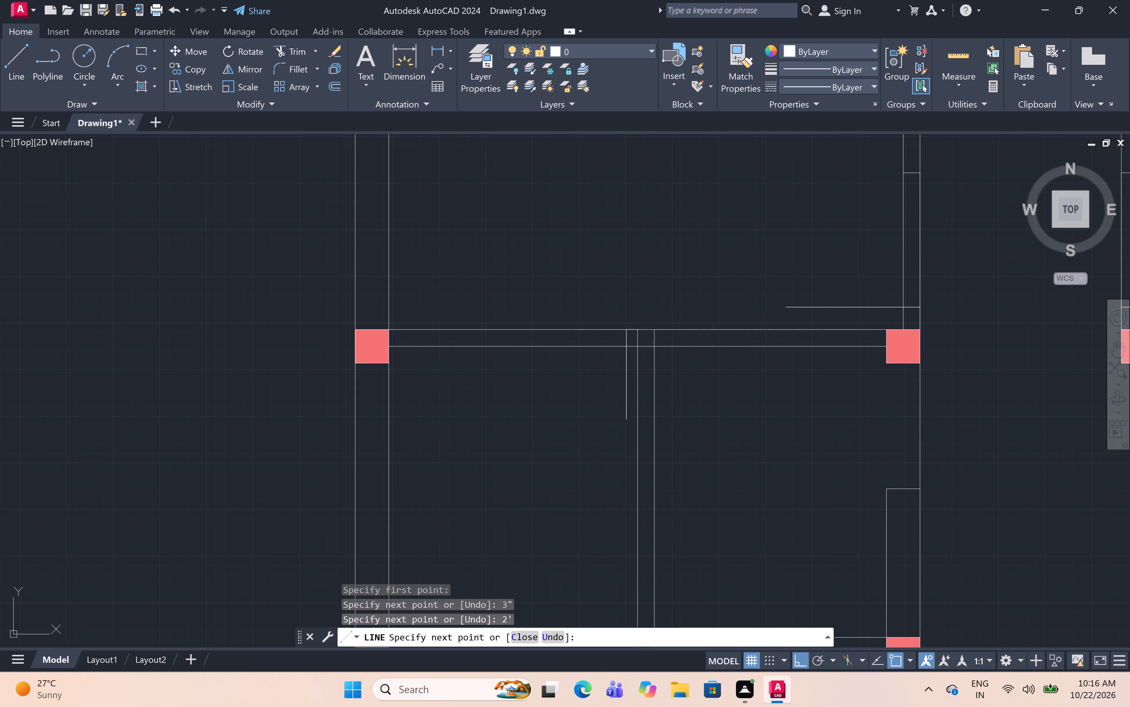
key(2)
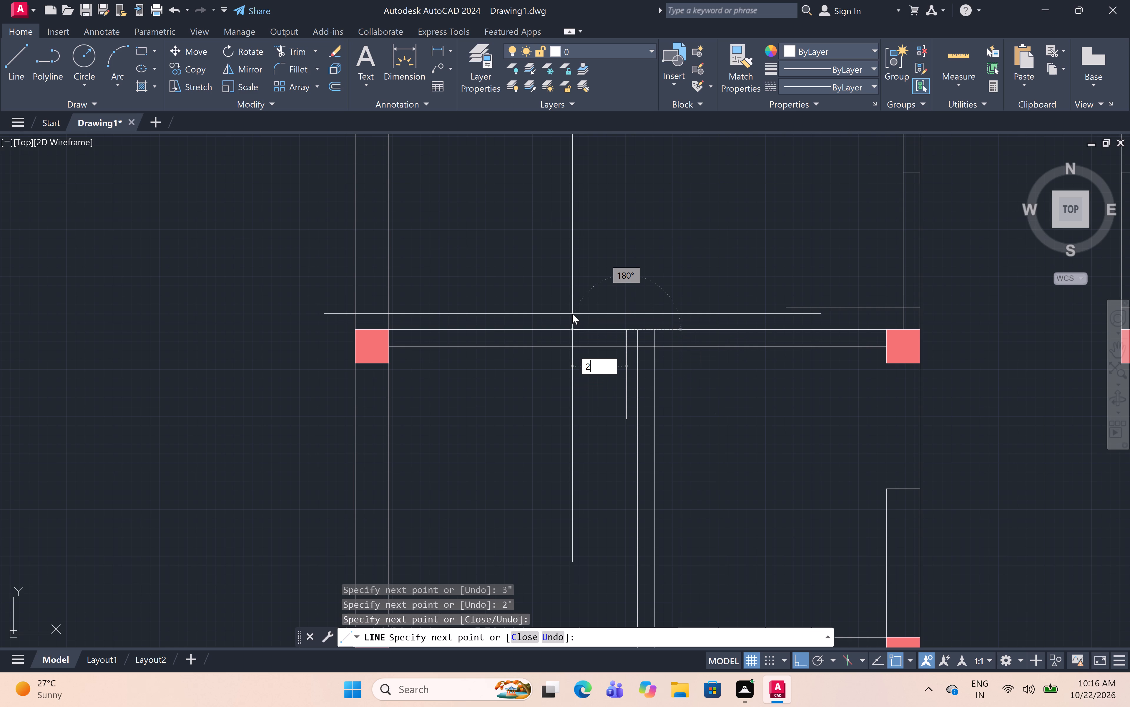
key(apostrophe)
key(space)
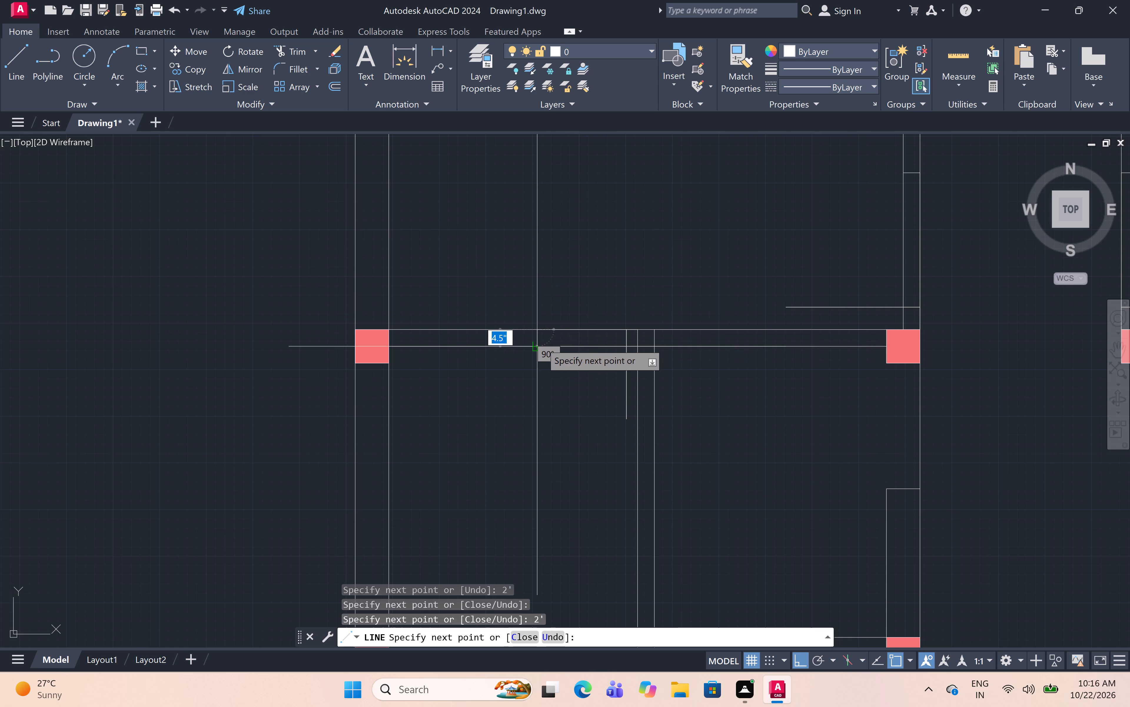
click(535, 346)
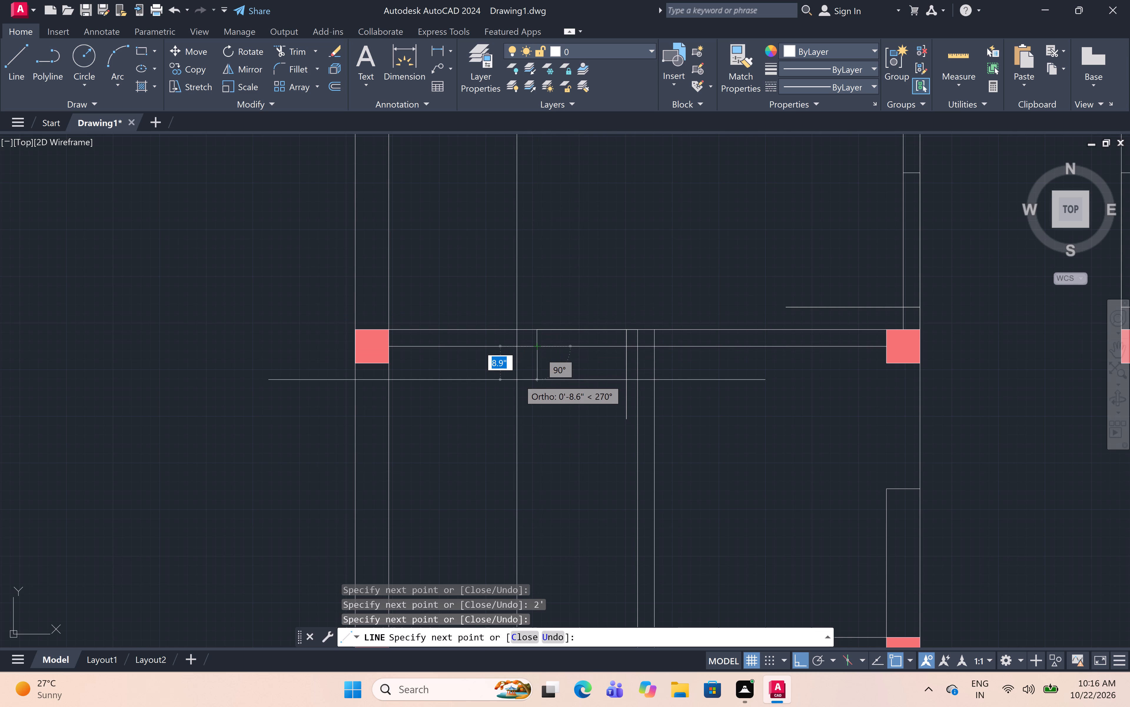
key(Escape)
From the lower-right room's upper-left block's bottom-left corner, draw a door outline: 1" down, 2' right, back, 2' down, and across the partition.
scroll(546, 297, down, 3)
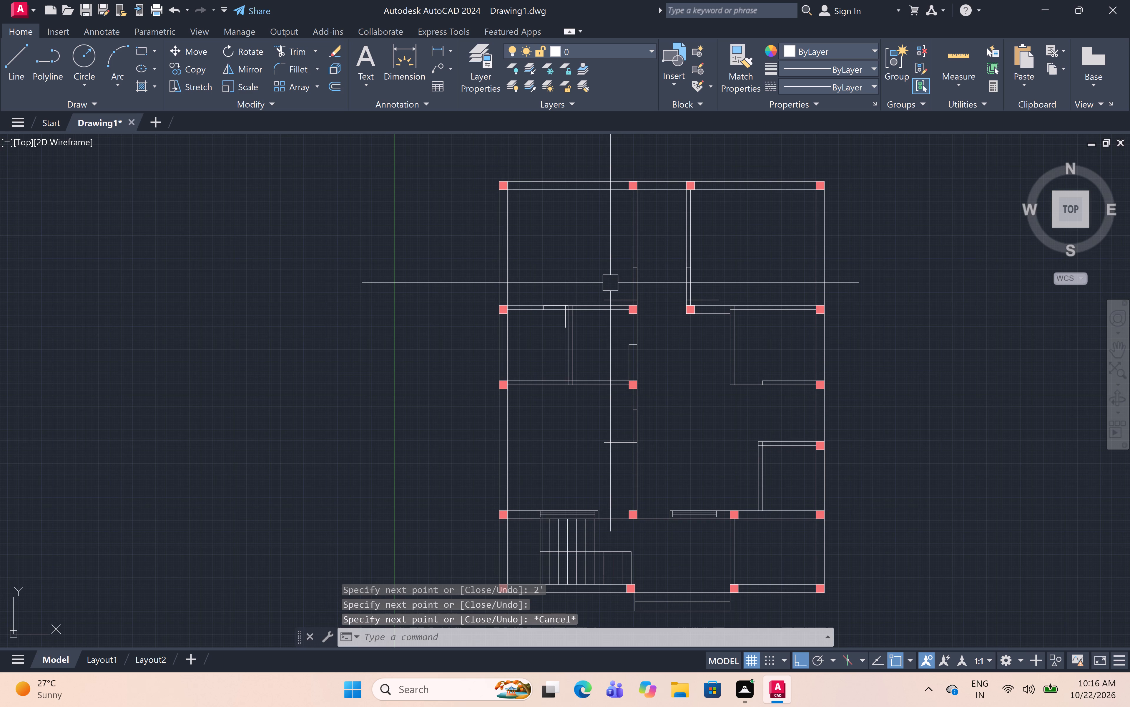
middle_drag(779, 421, 733, 388)
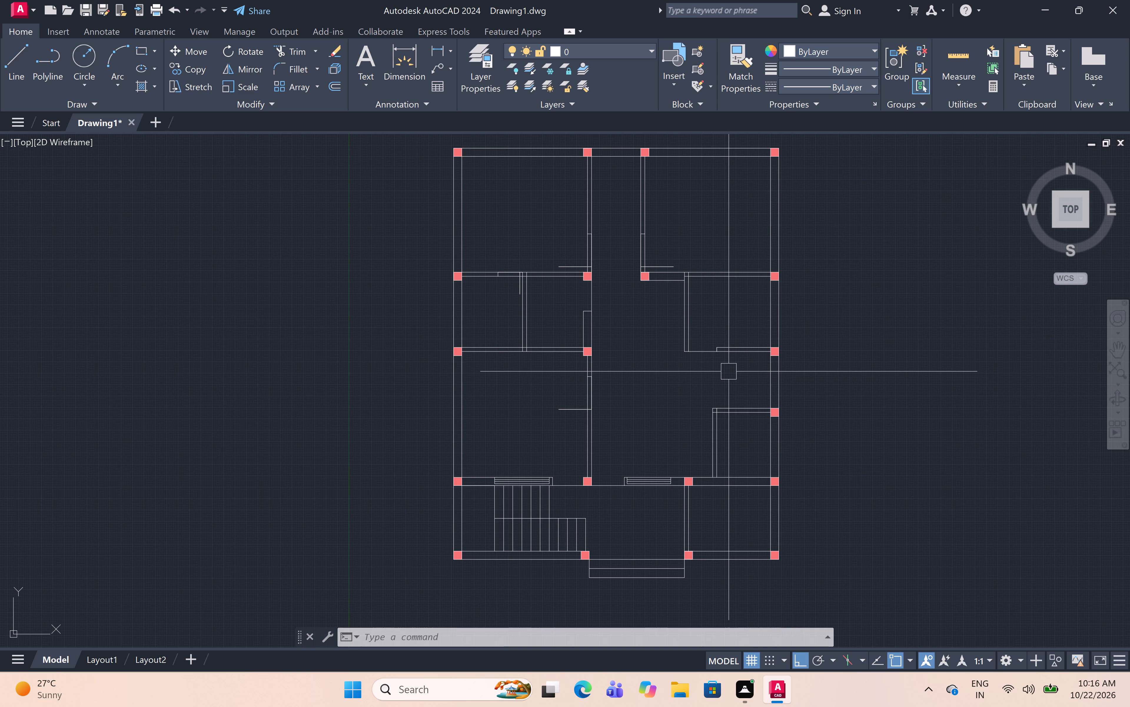
scroll(714, 351, down, 1)
scroll(687, 459, up, 4)
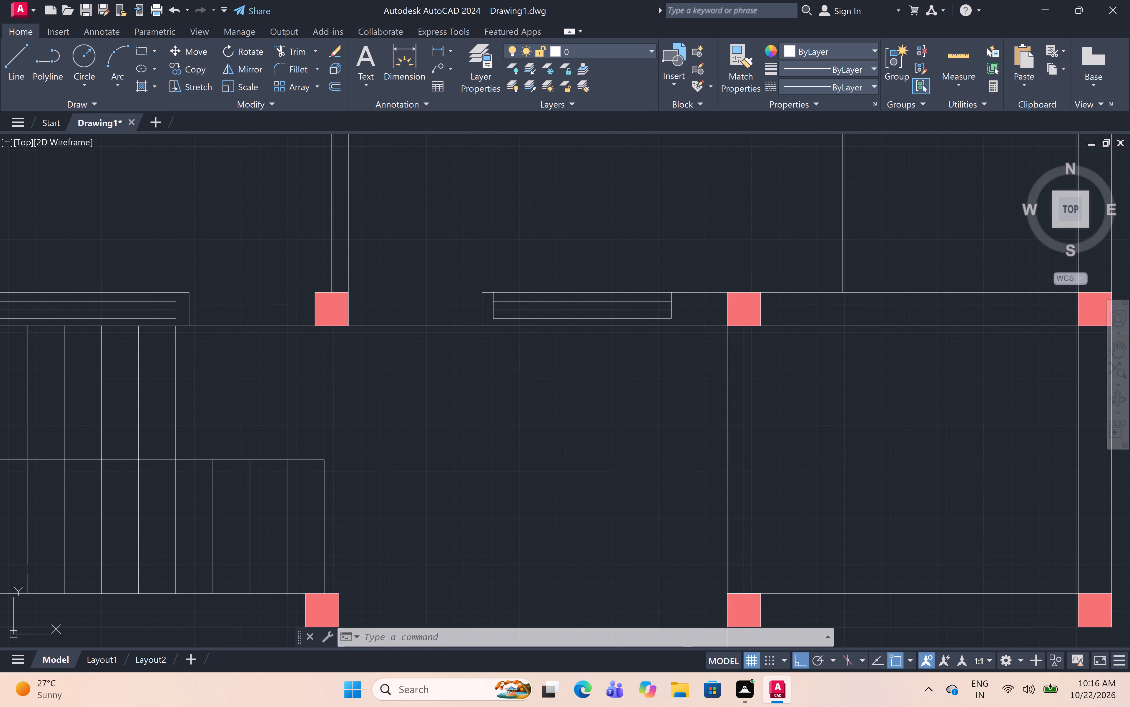
text(l)
key(space)
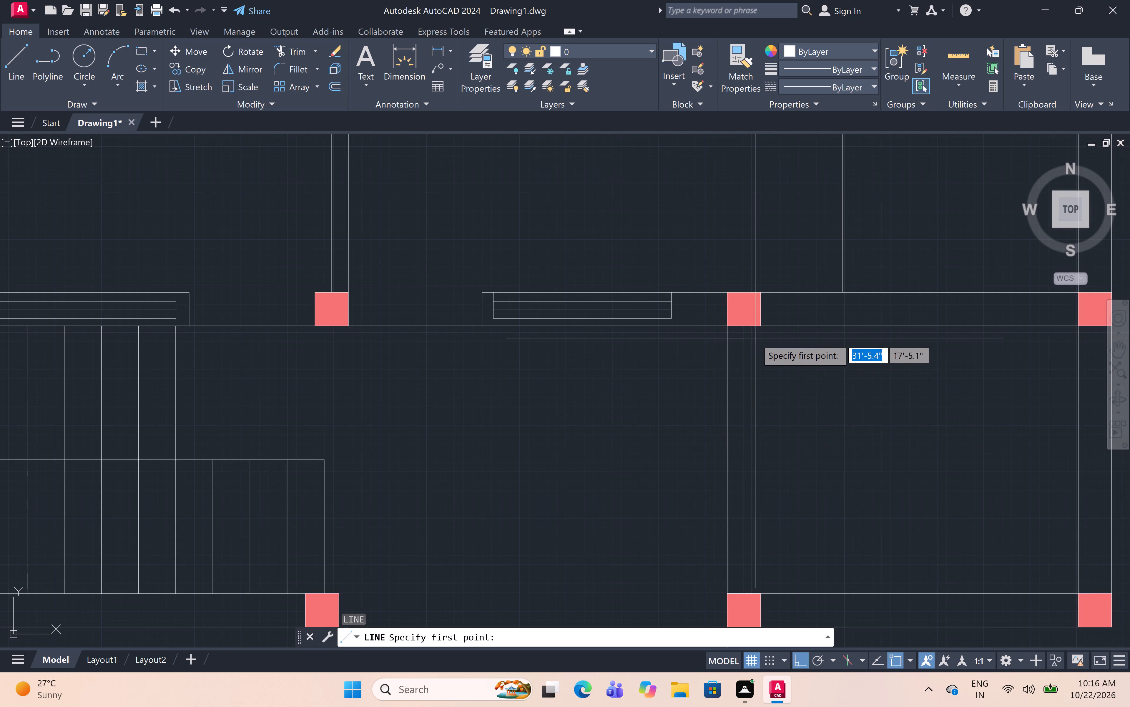
click(727, 328)
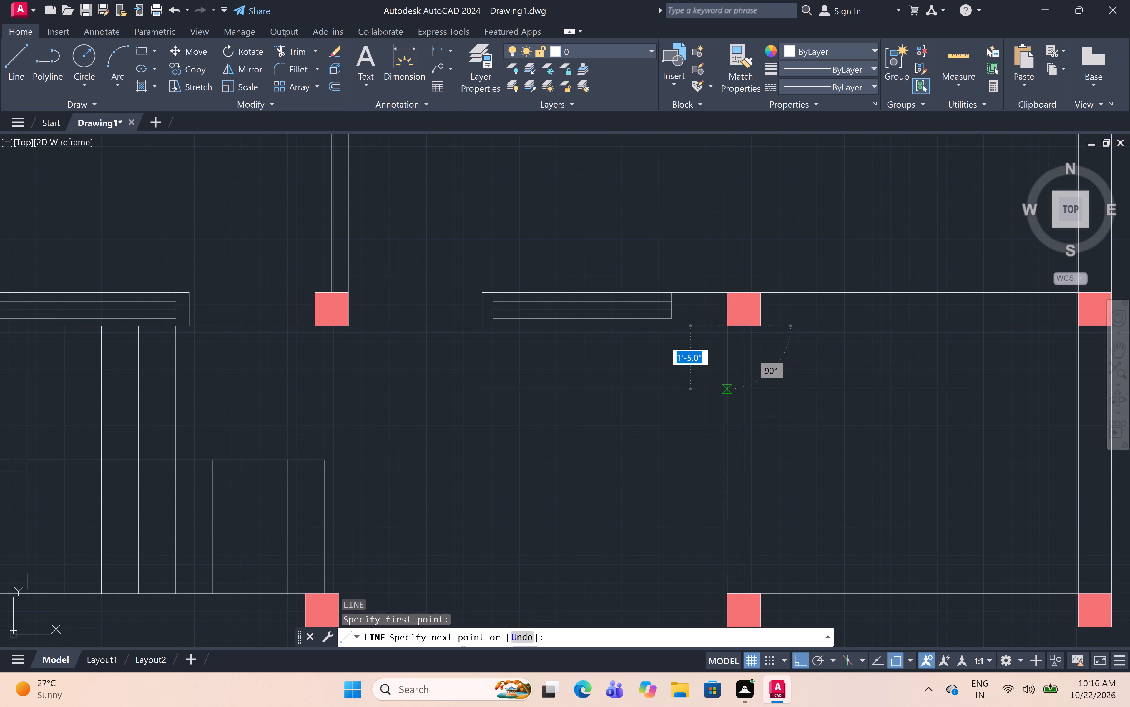
key(1)
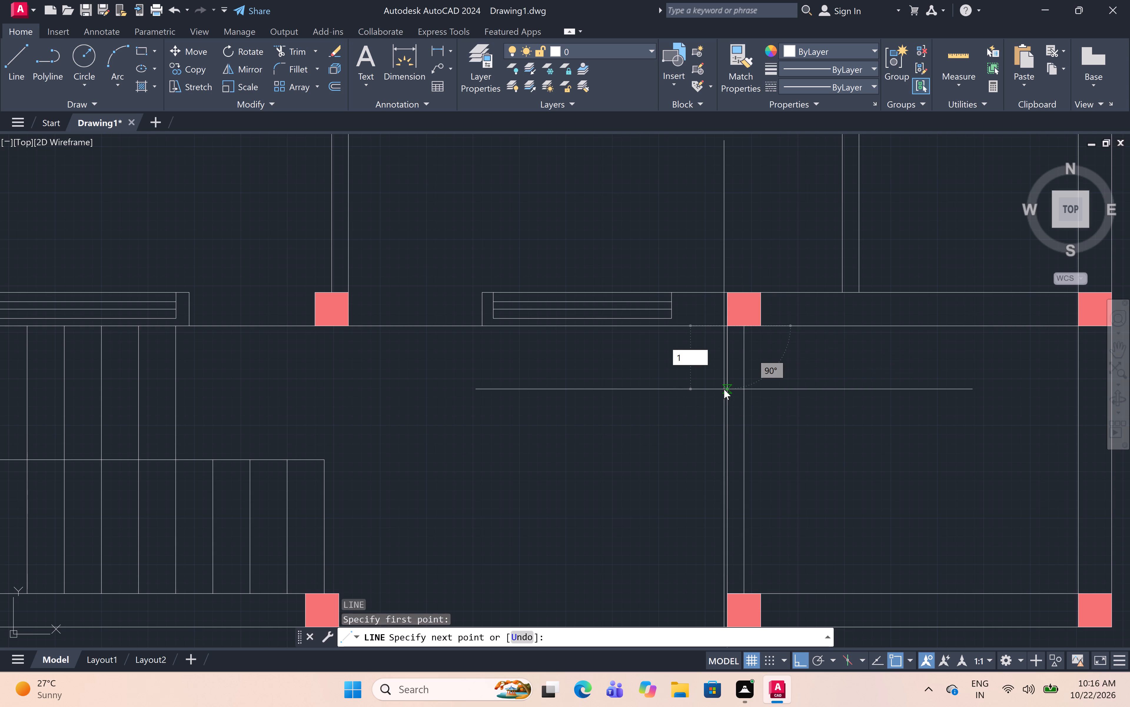
text(")
key(space)
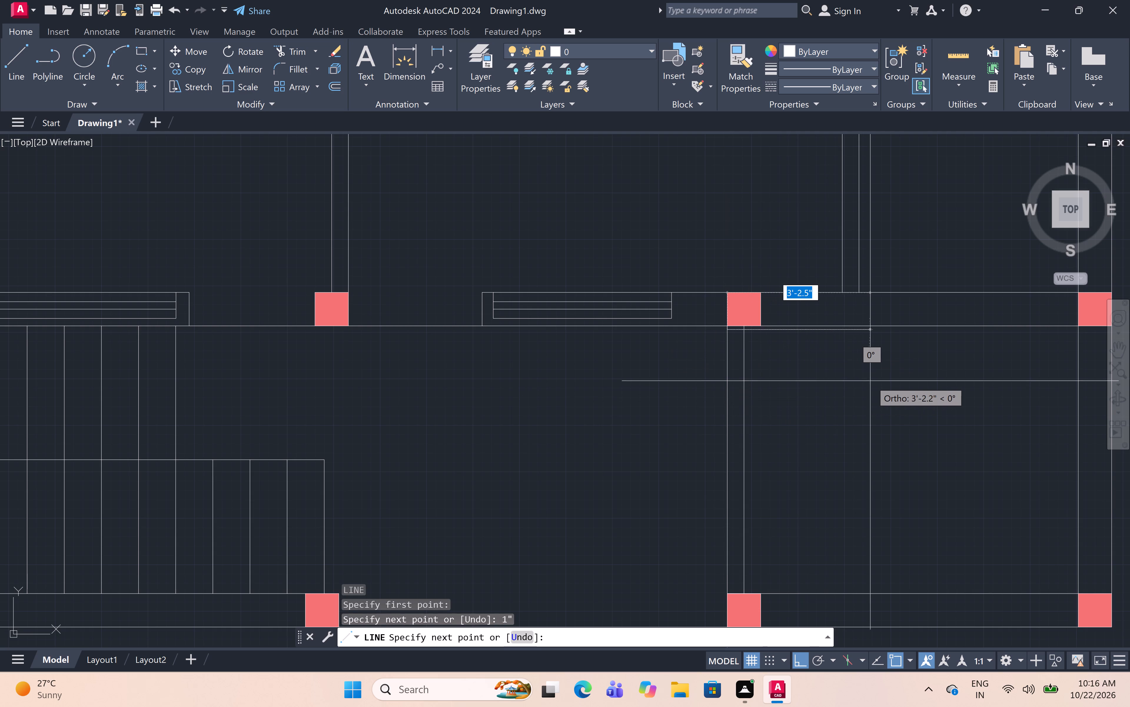
text(2')
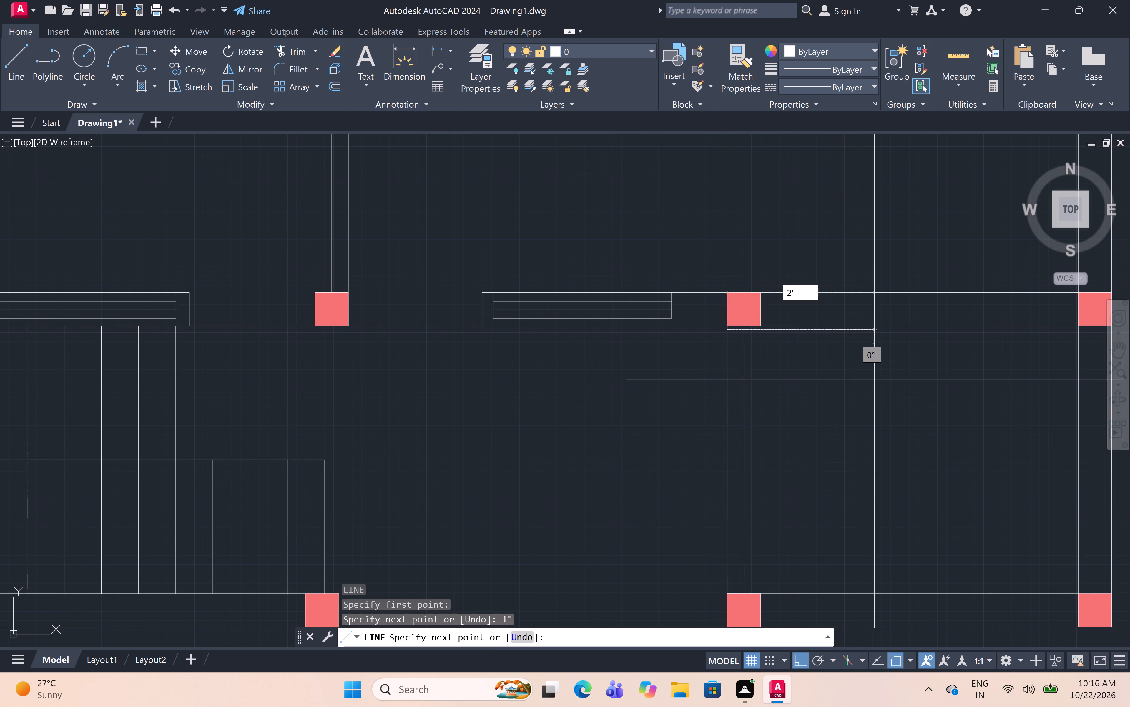
key(space)
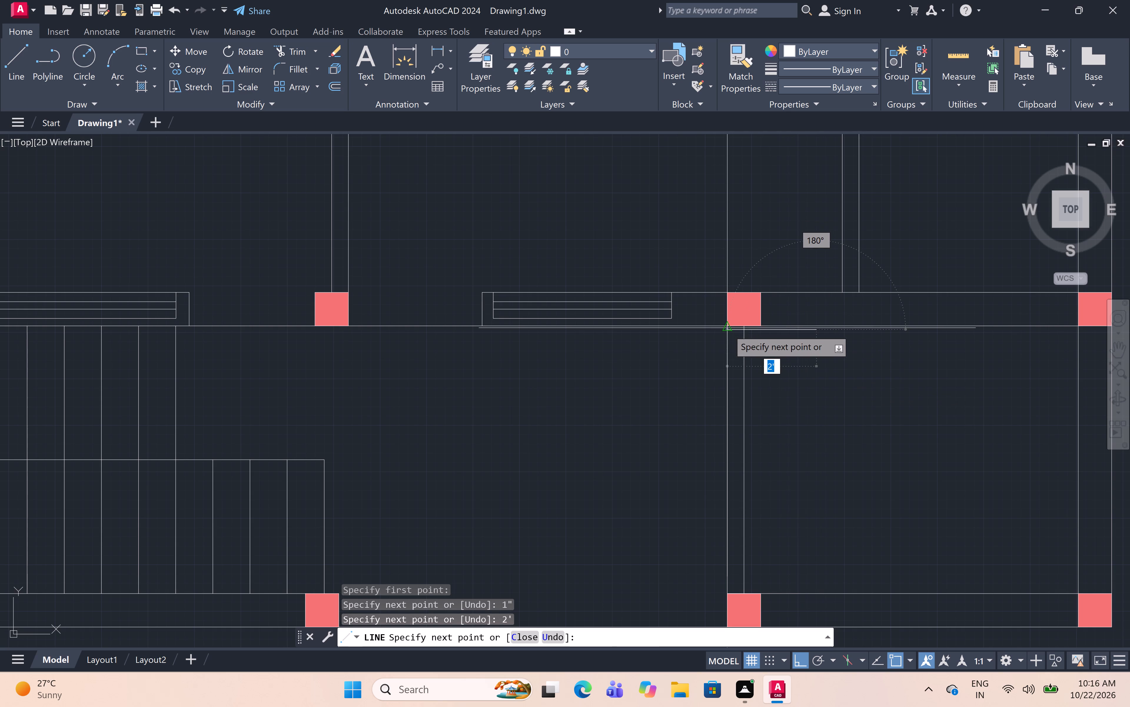
drag(729, 333, 729, 336)
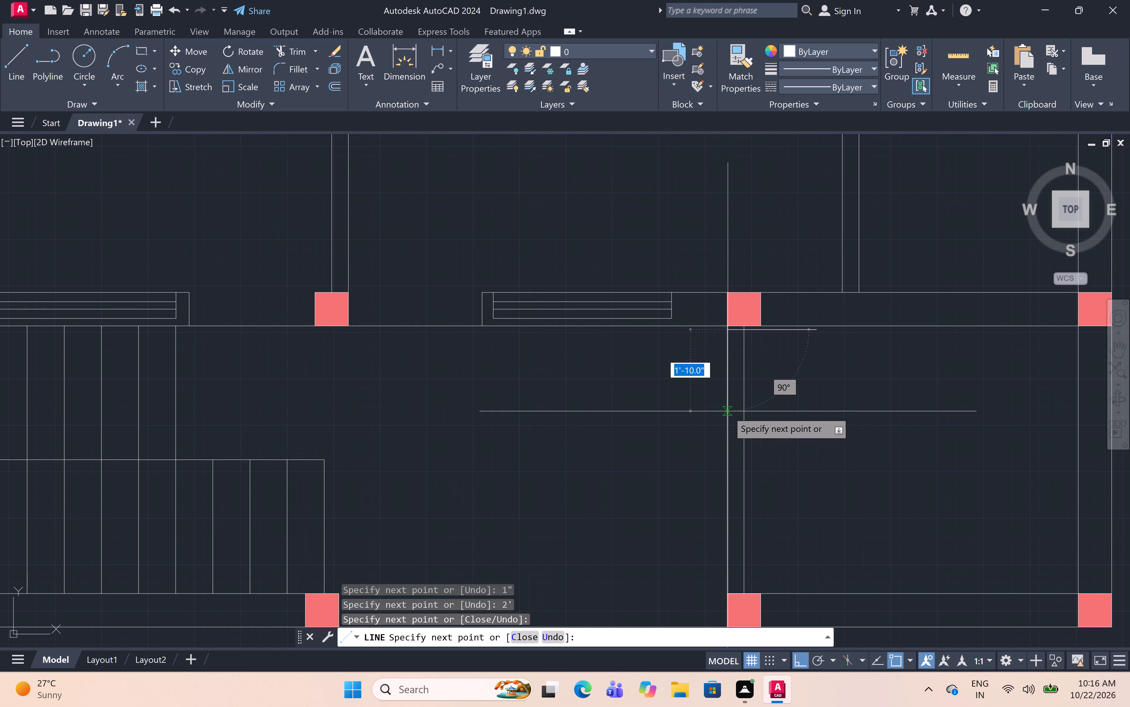
text(2')
key(space)
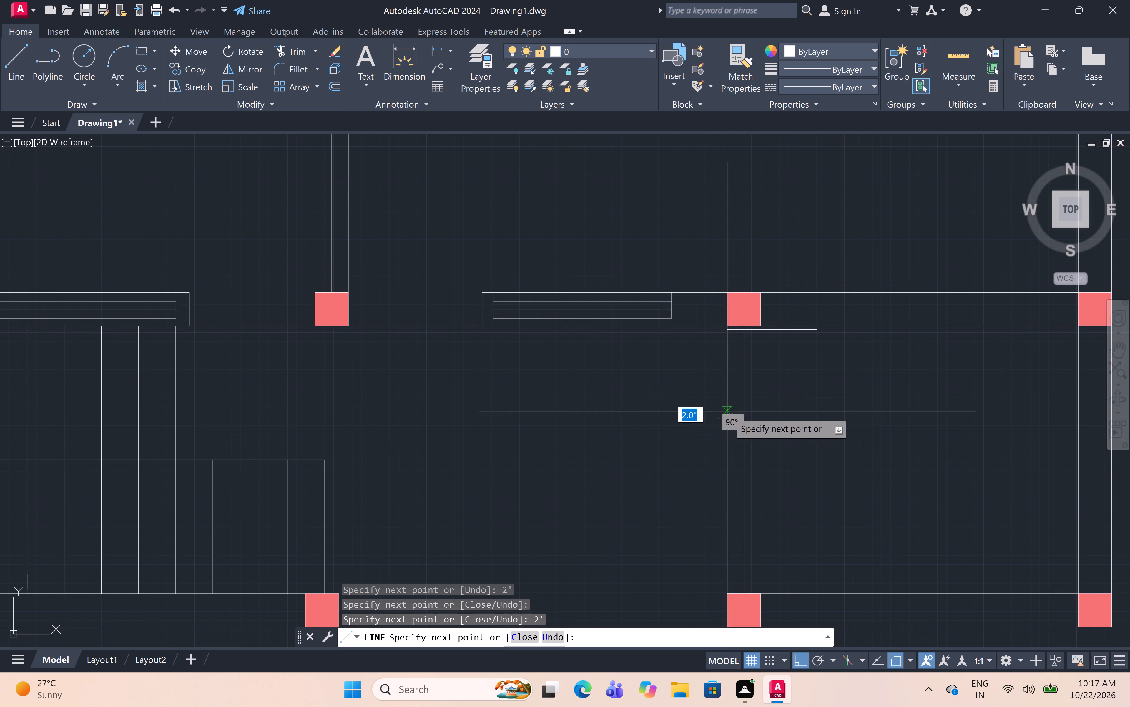
click(746, 417)
key(Escape)
From the top-left corner of the small room above the lower-right room, draw a door outline: 6" right, 2' down, back, 2' right, and across the partition.
scroll(765, 396, down, 2)
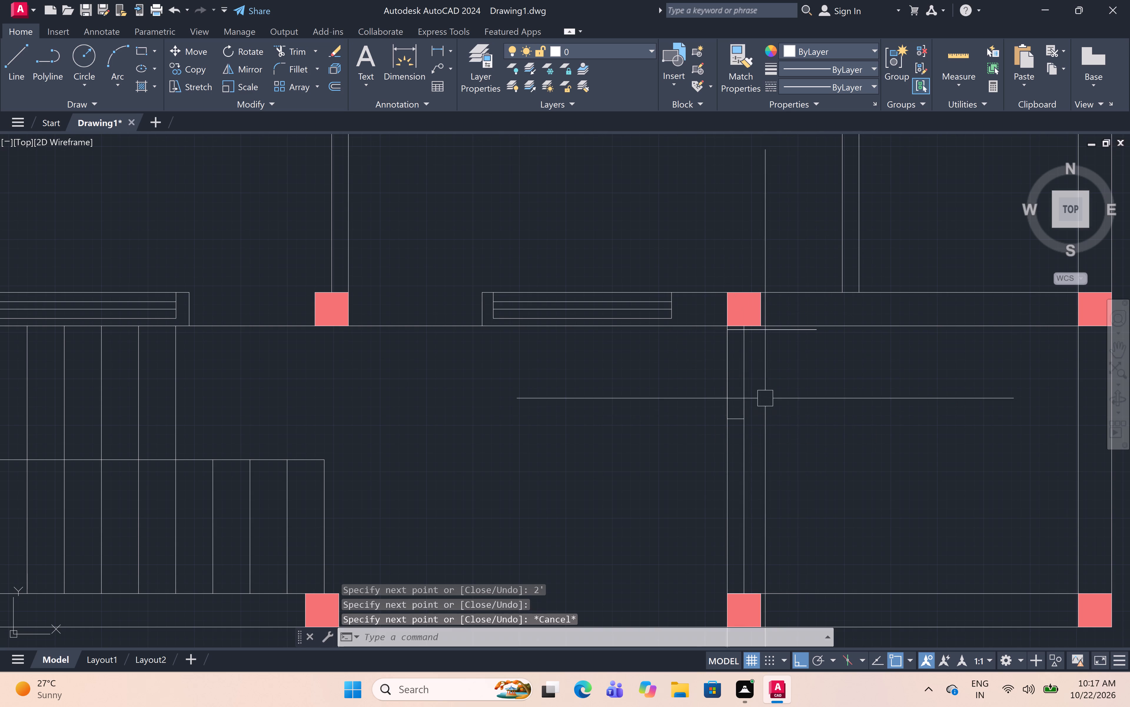
middle_drag(765, 396, 741, 414)
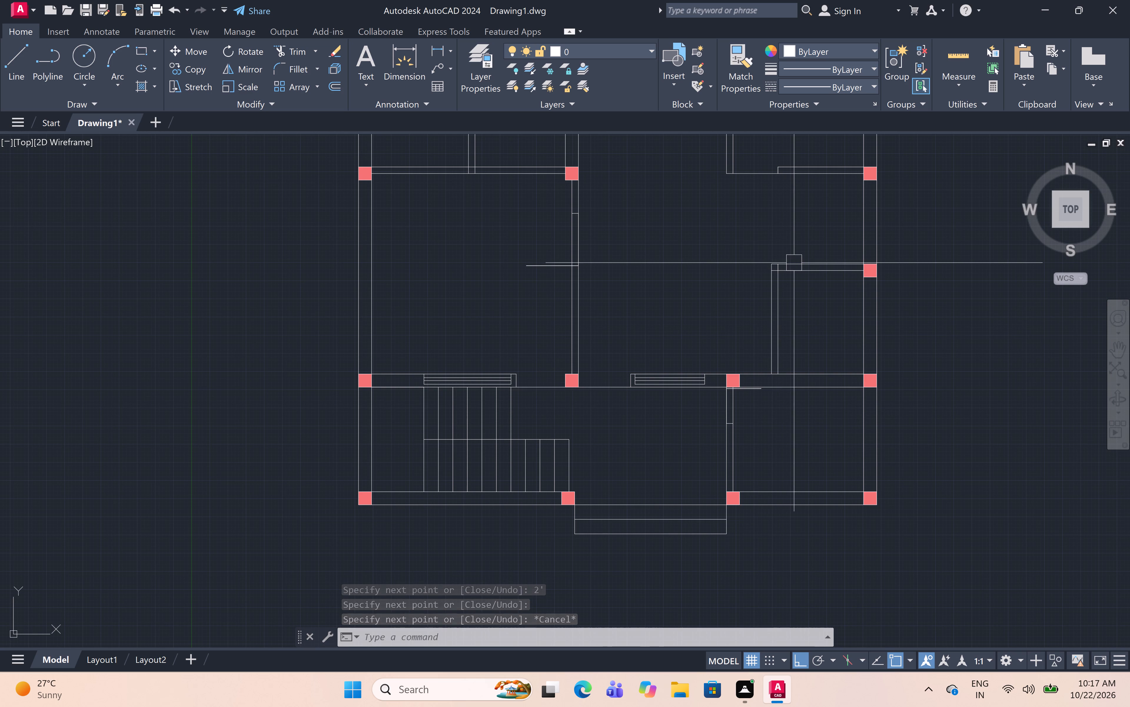
scroll(794, 263, up, 2)
key(l)
key(space)
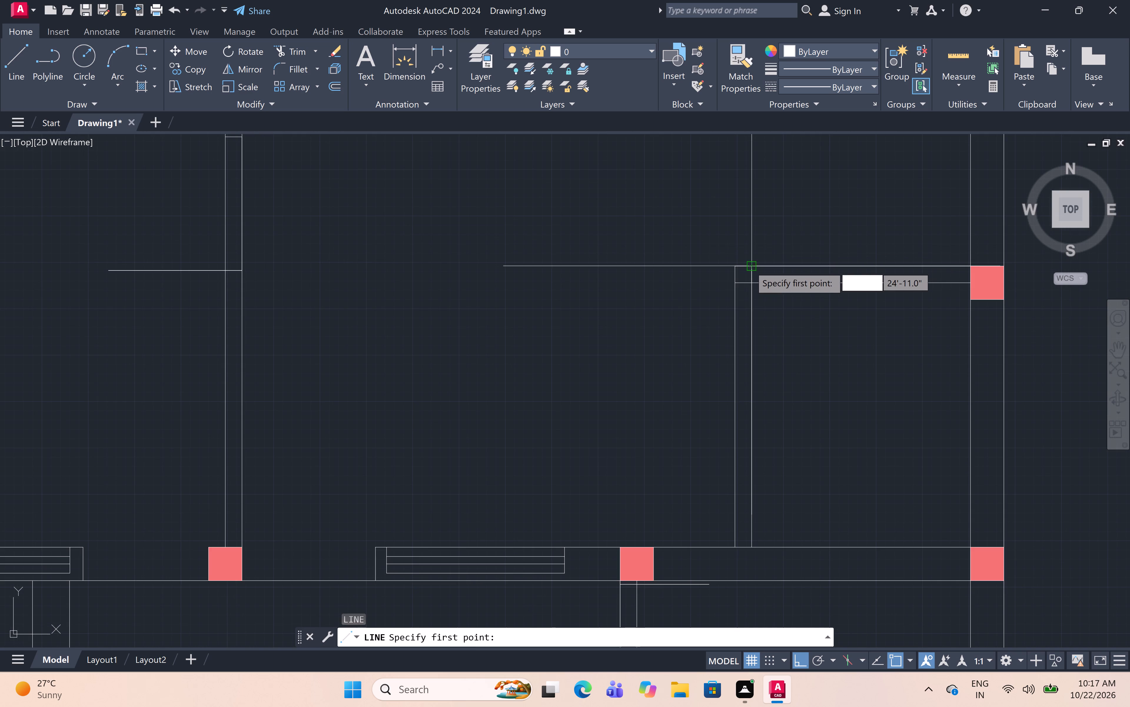
click(749, 265)
key(6)
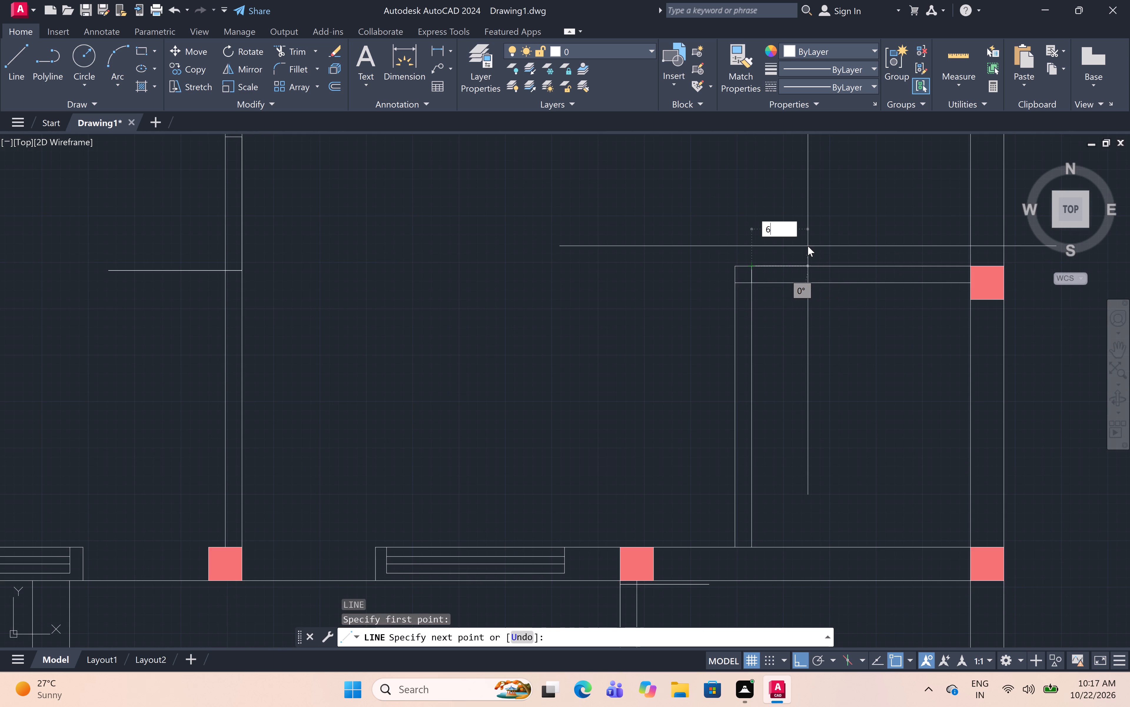
text(")
key(space)
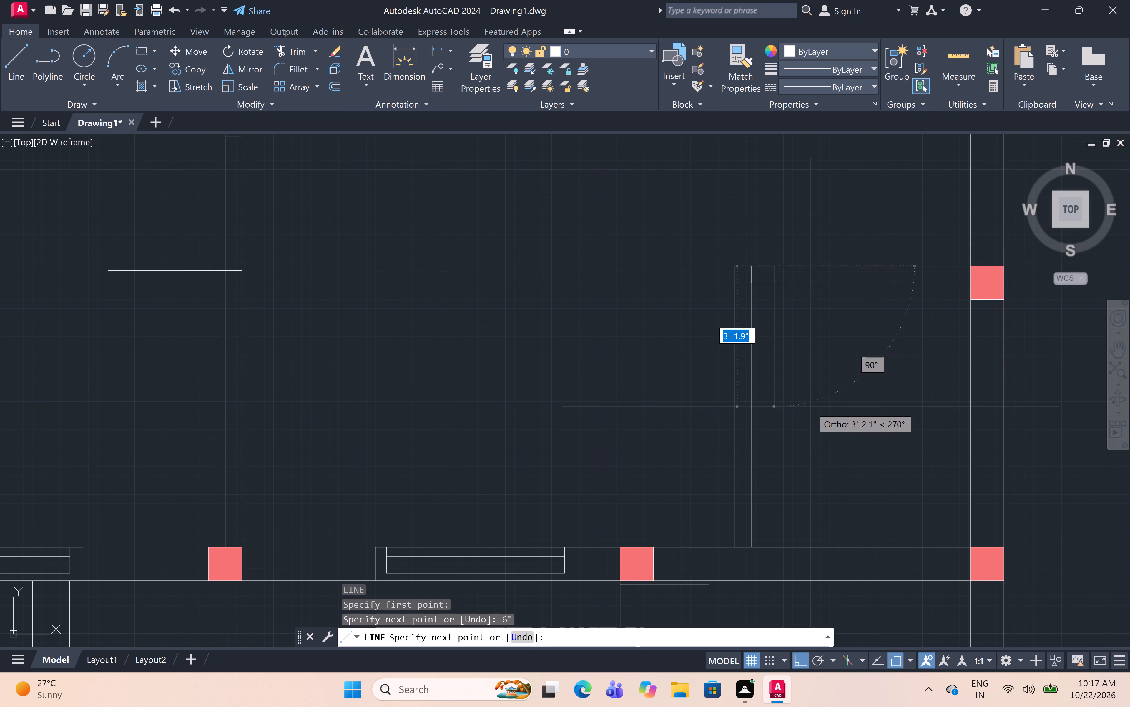
key(2)
key(apostrophe)
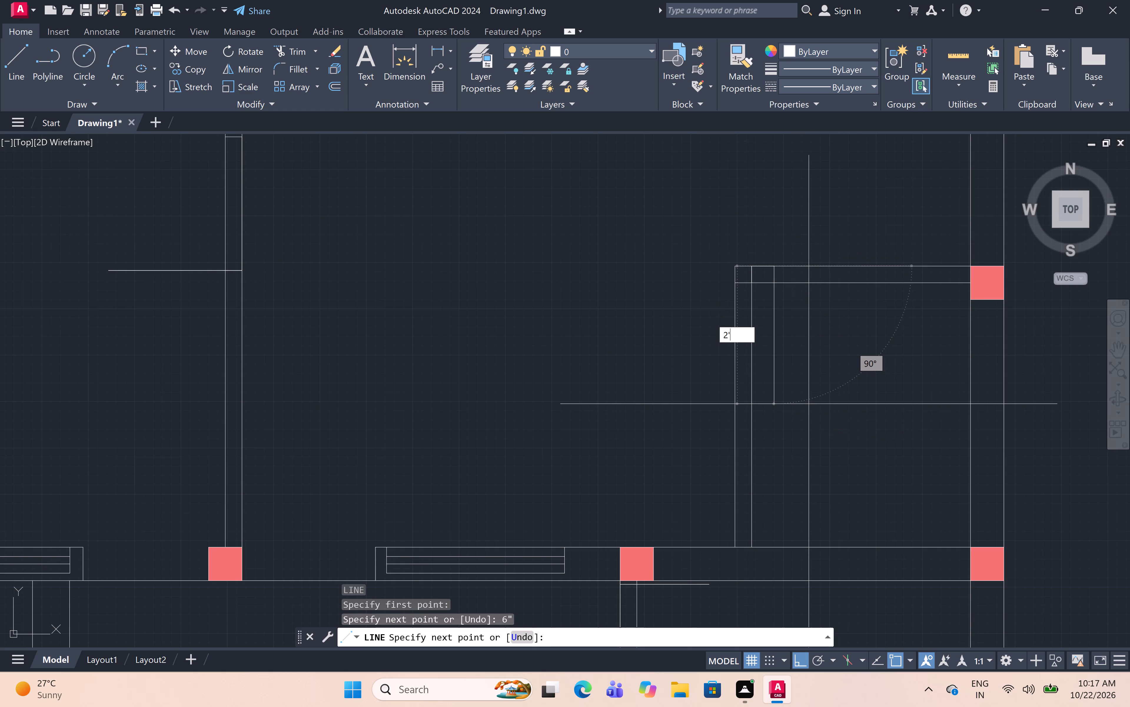
key(space)
click(770, 270)
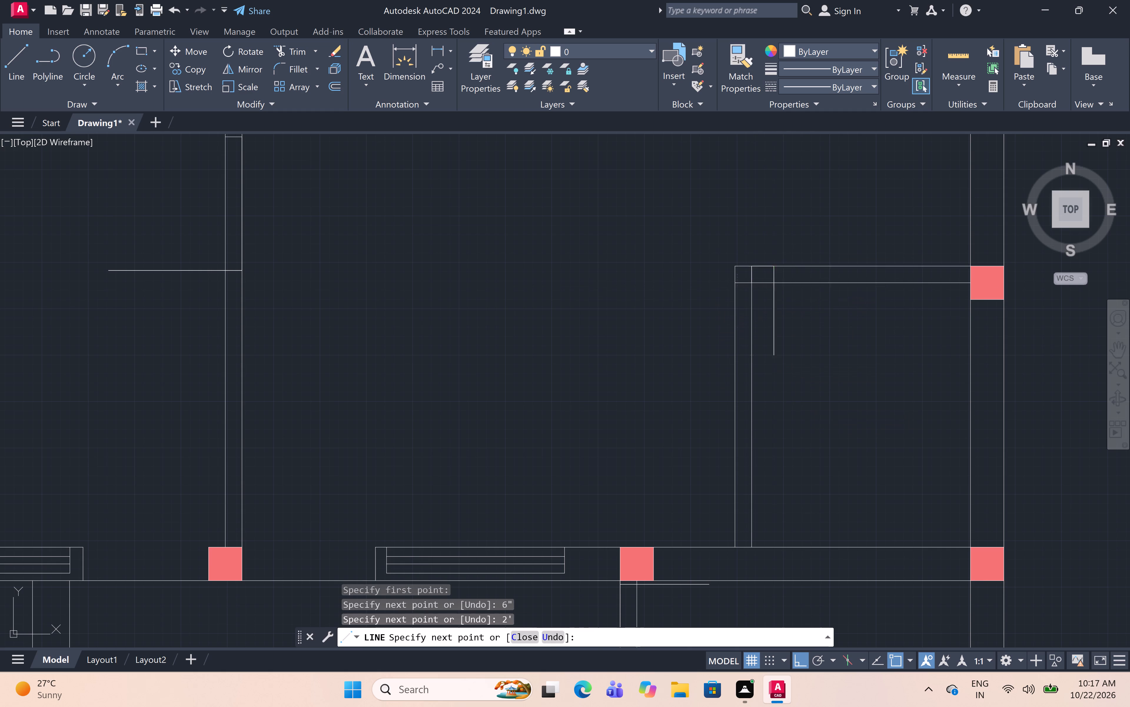
text(2')
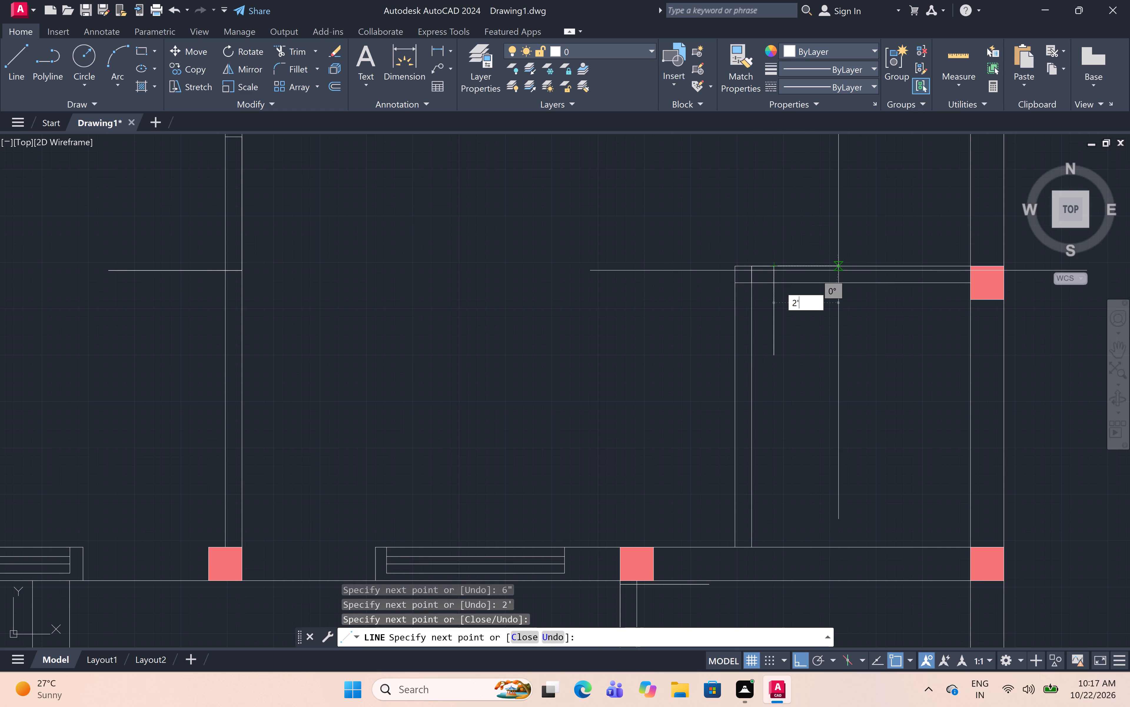
key(space)
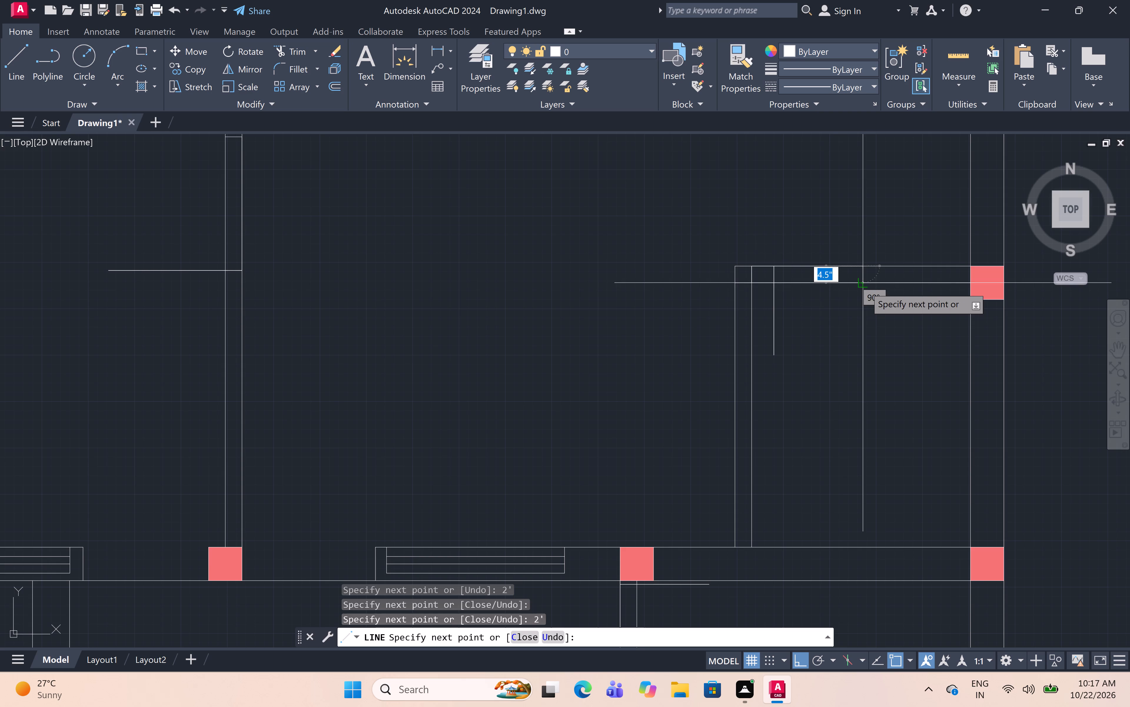
click(865, 286)
key(Escape)
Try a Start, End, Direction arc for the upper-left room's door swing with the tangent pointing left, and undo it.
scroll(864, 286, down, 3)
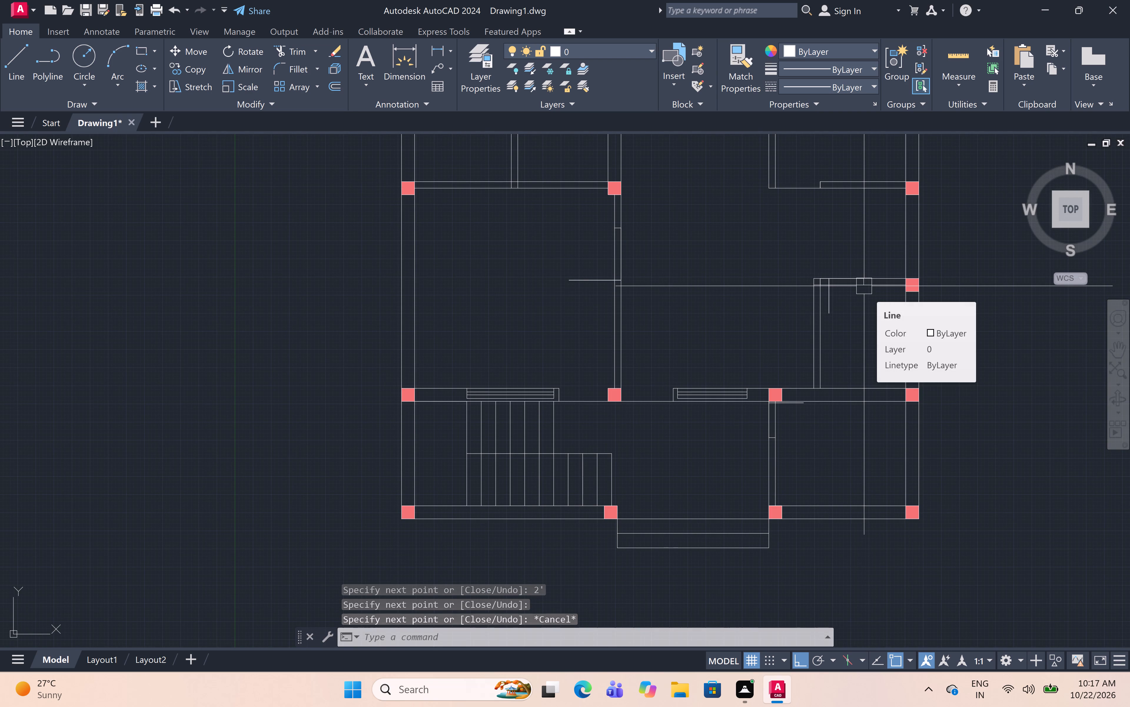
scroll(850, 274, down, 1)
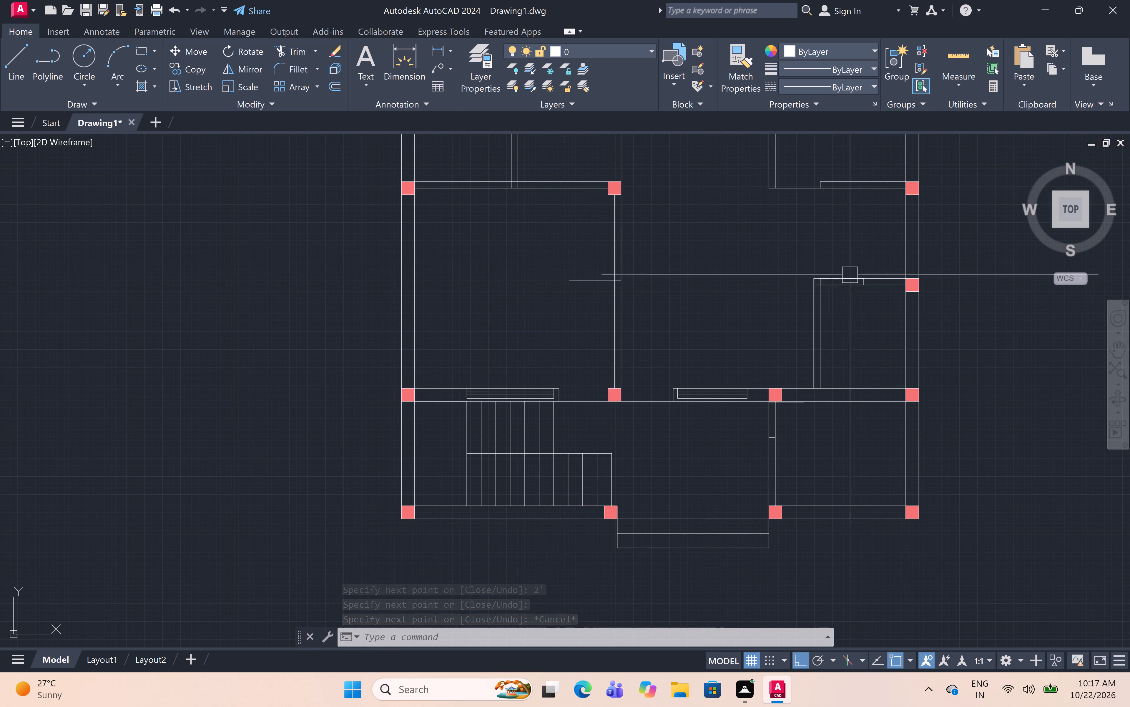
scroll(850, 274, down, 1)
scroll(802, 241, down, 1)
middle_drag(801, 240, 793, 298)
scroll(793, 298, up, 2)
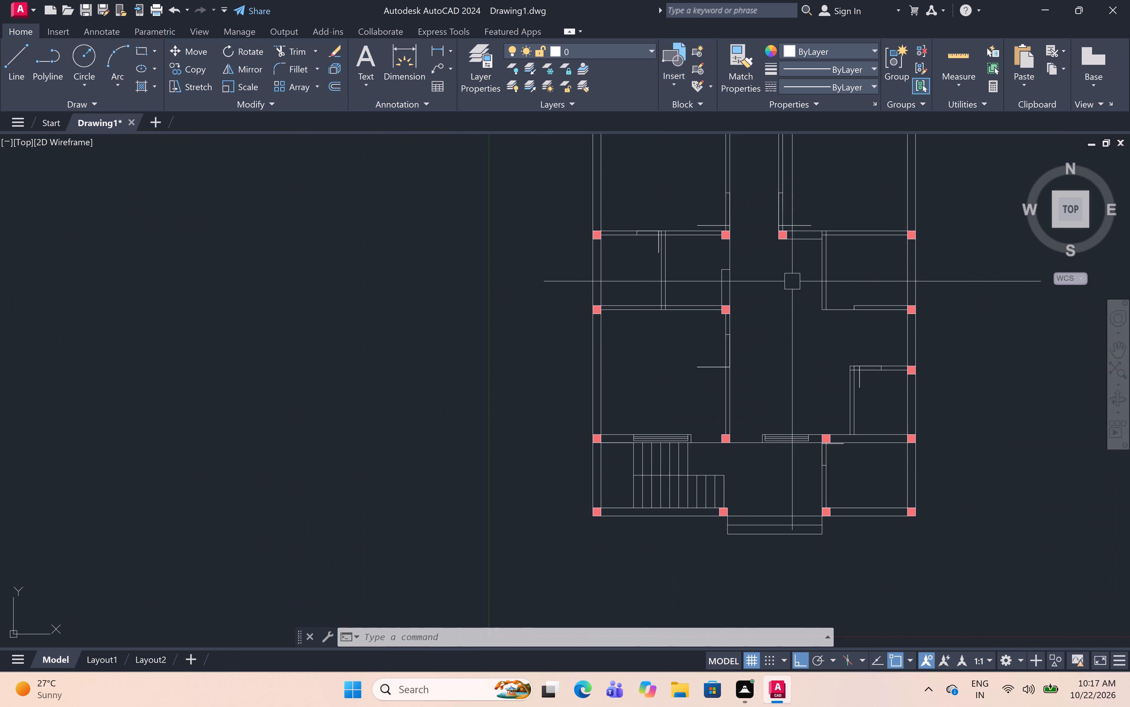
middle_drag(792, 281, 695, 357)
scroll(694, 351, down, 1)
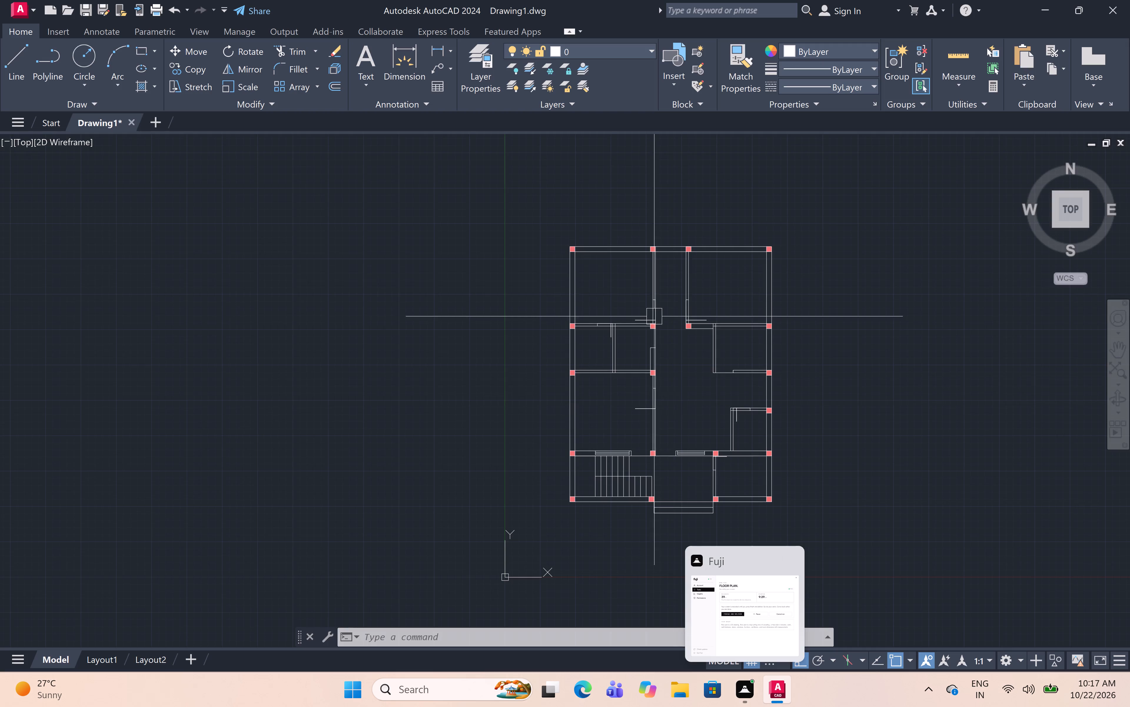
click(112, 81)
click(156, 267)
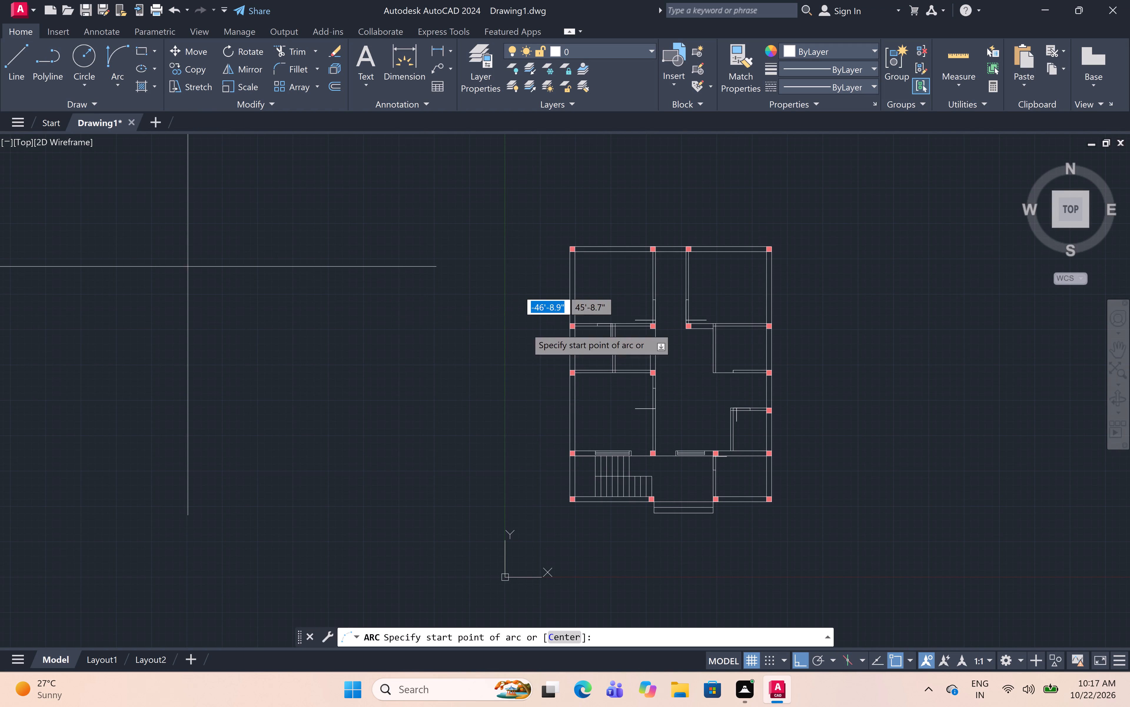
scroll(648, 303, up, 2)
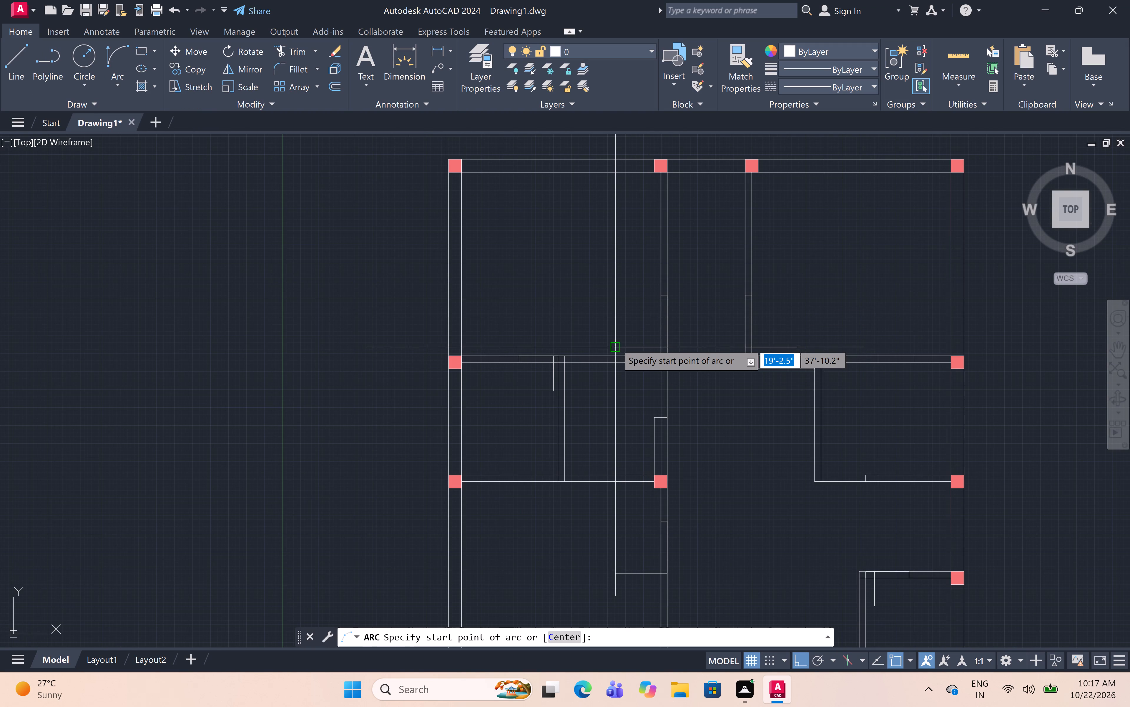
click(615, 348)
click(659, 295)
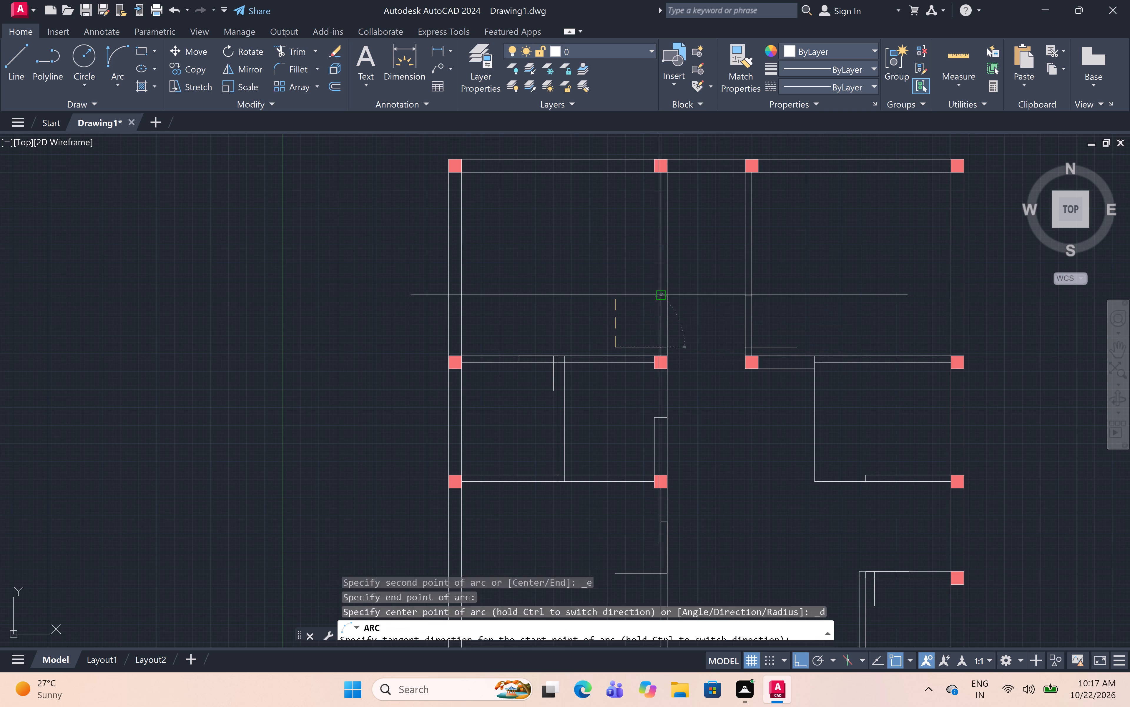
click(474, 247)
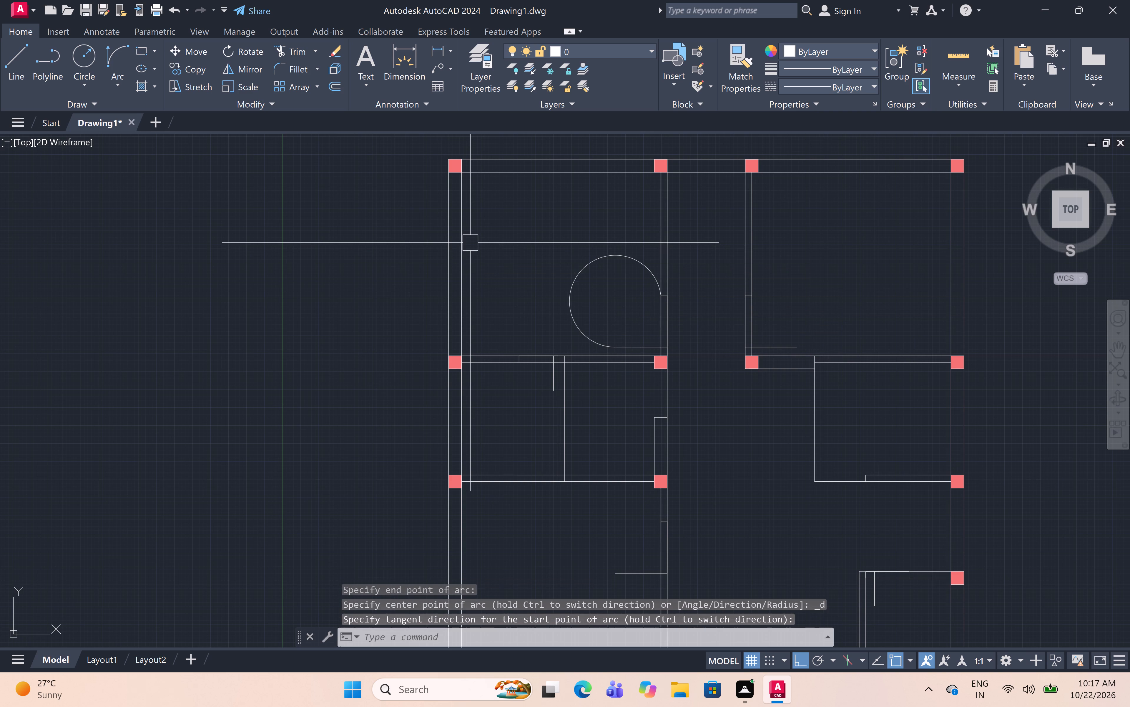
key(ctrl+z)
Draw the upper-left room's door swing with a Start, End, Direction arc from the 3' leaf's tip to the opening's upper edge, starting upward.
scroll(650, 307, up, 2)
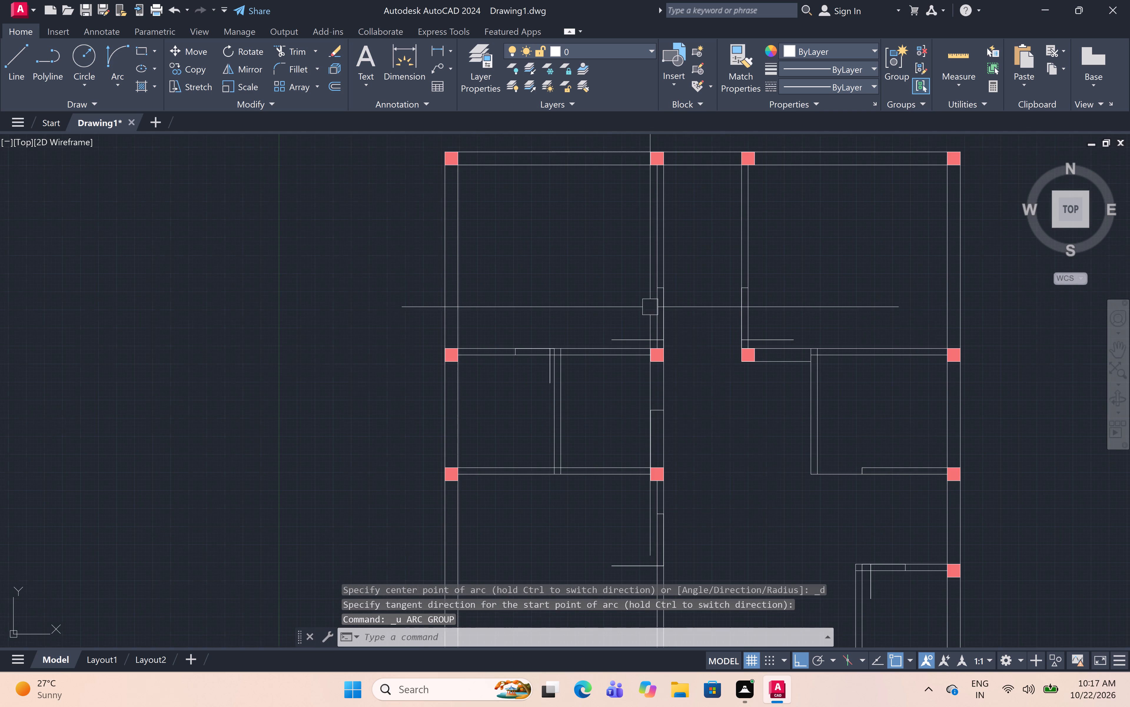
click(113, 47)
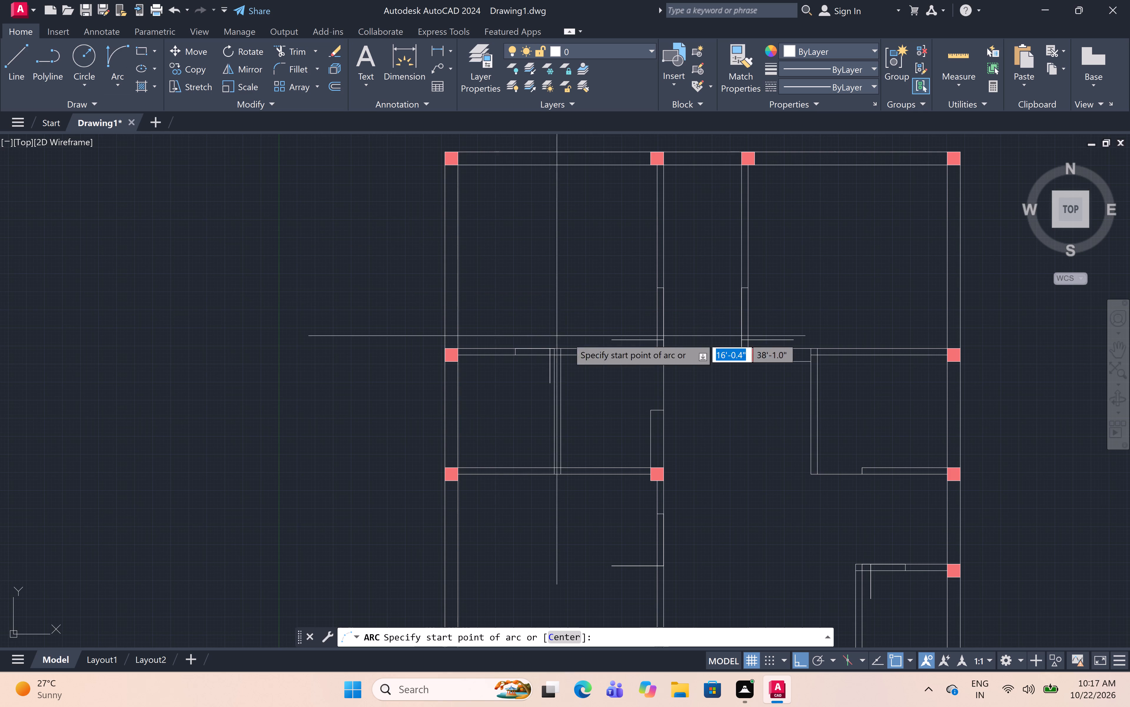
click(611, 339)
click(658, 288)
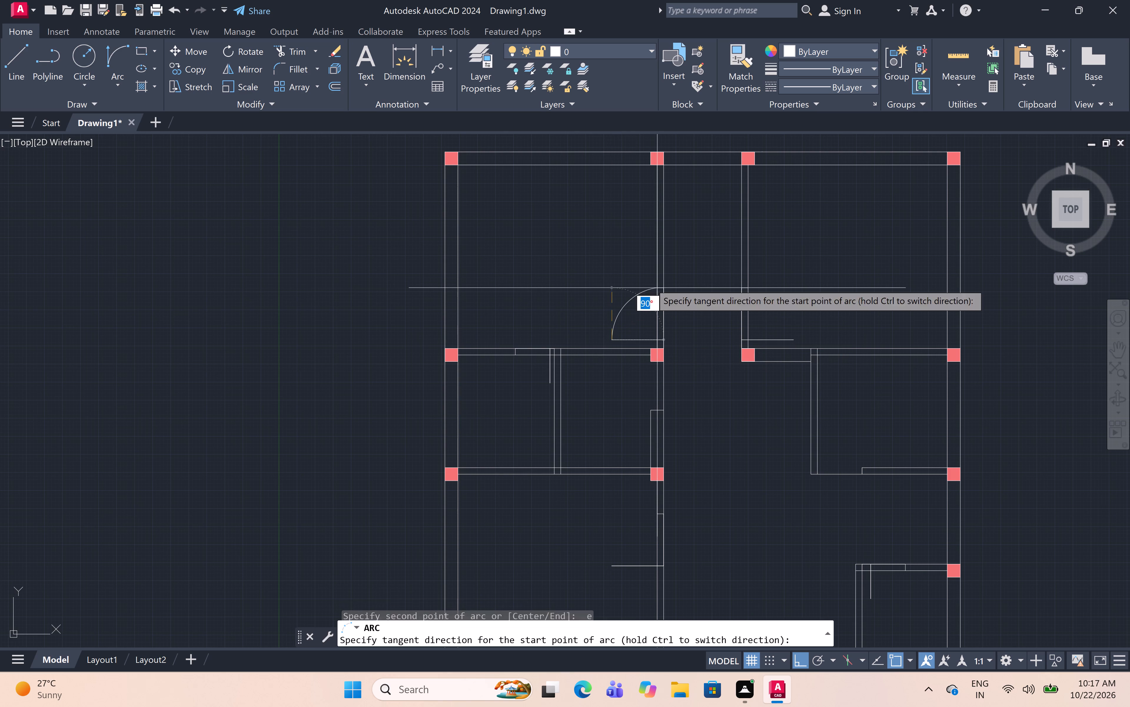
click(621, 262)
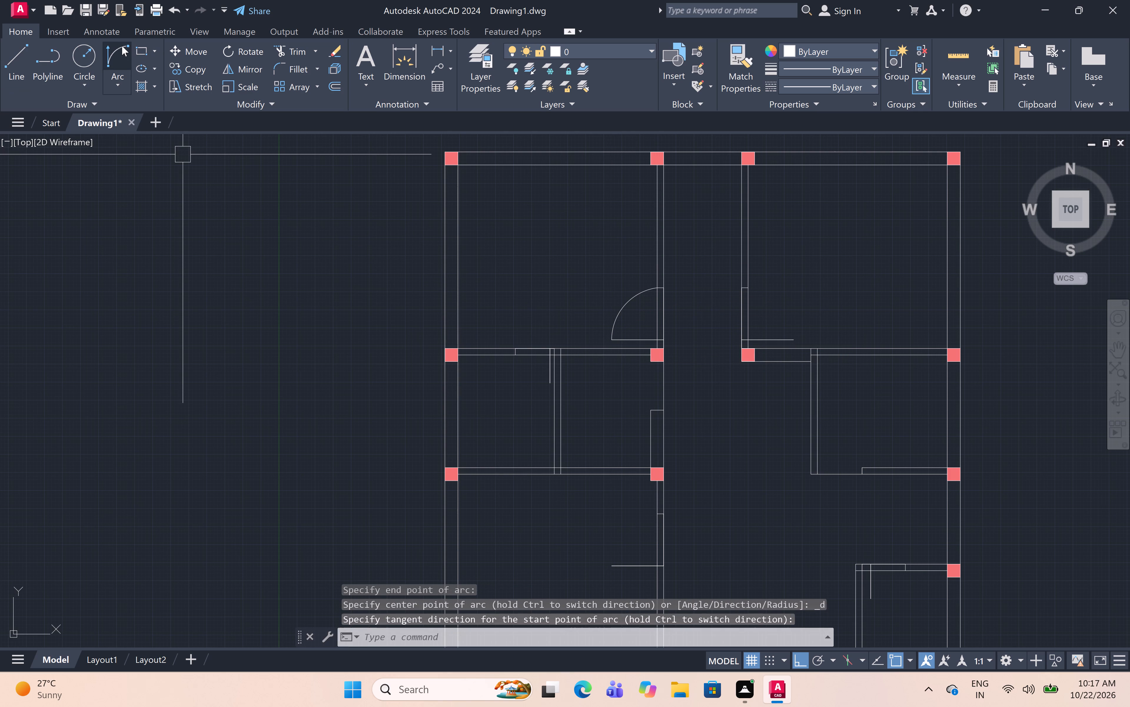
Draw the 2' door swing below the upper-left room as an arc from the leaf's lower tip to the opening's left edge, starting leftward.
click(121, 46)
scroll(521, 369, up, 2)
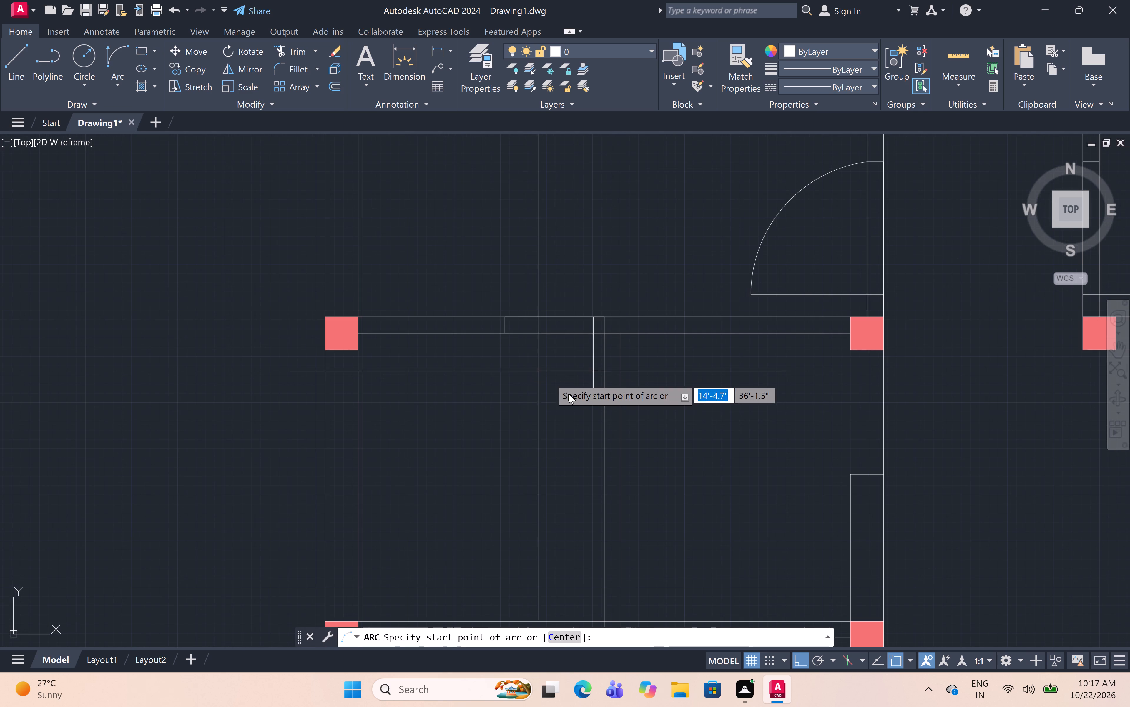
click(594, 402)
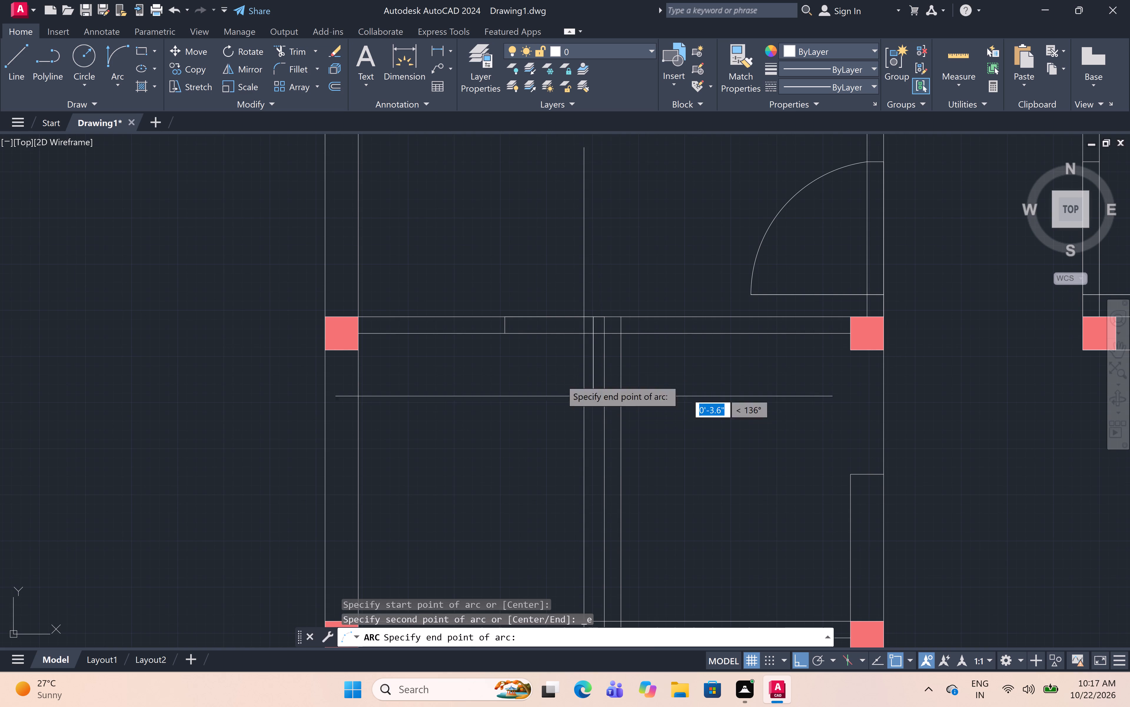
click(503, 331)
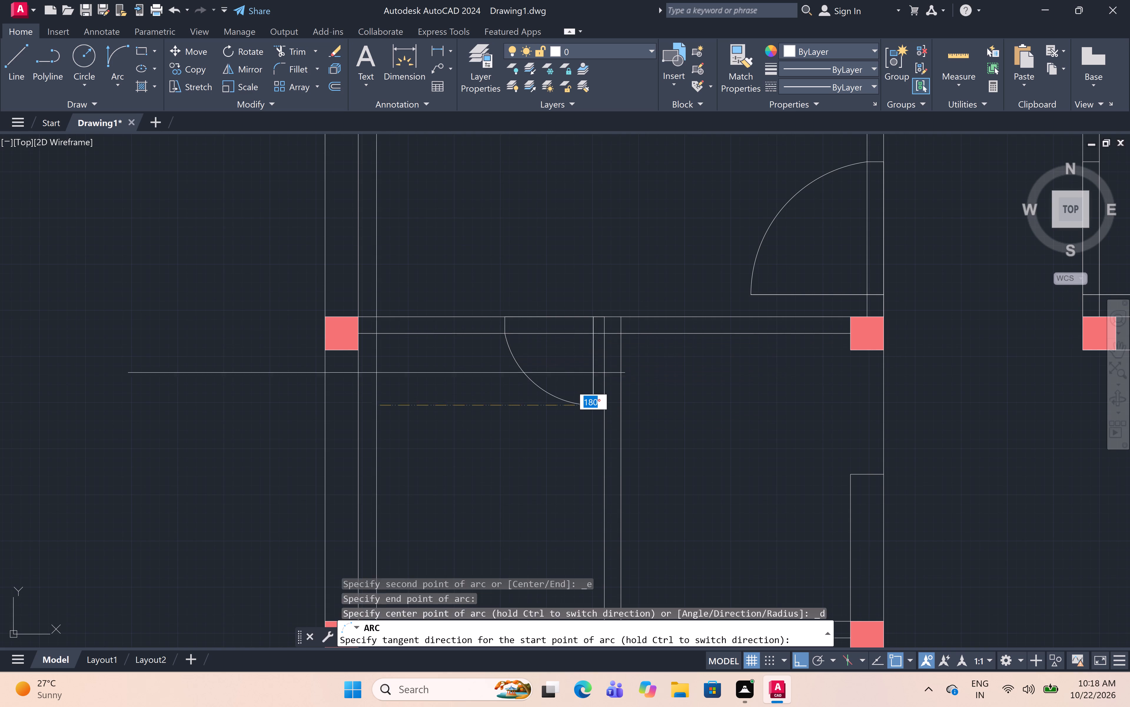
click(341, 382)
Draw the door swing of the room above the staircase as an arc from the 3' leaf's tip to the opening's upper edge, starting upward.
scroll(608, 257, down, 3)
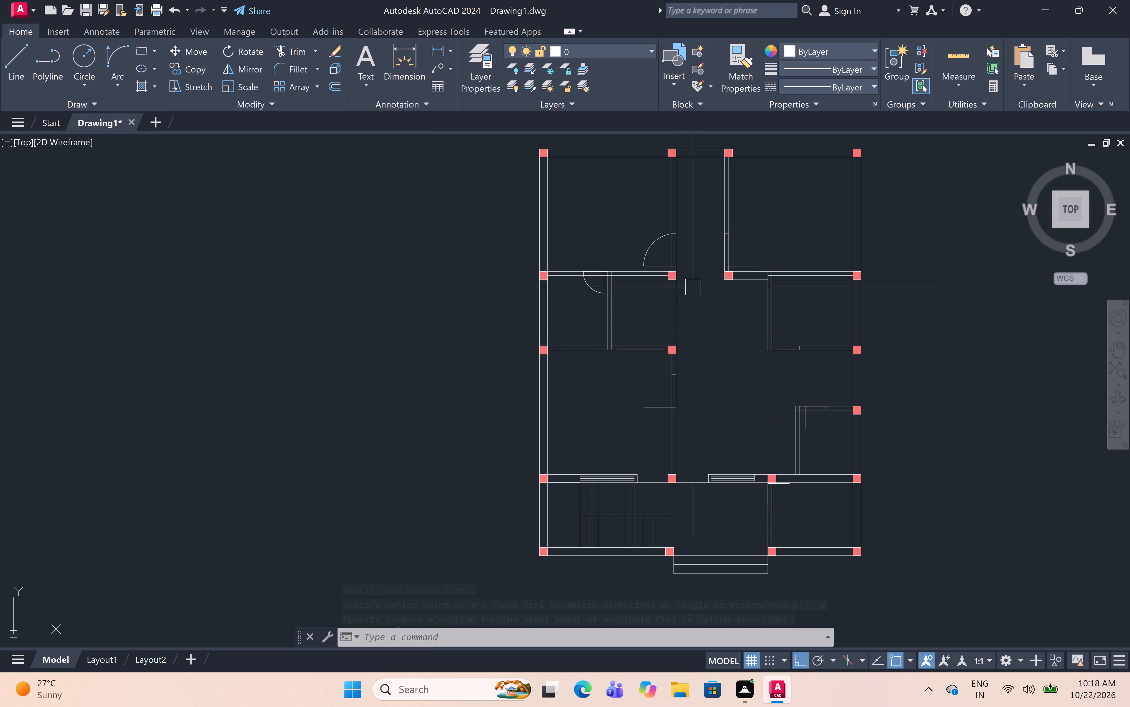
scroll(673, 402, up, 2)
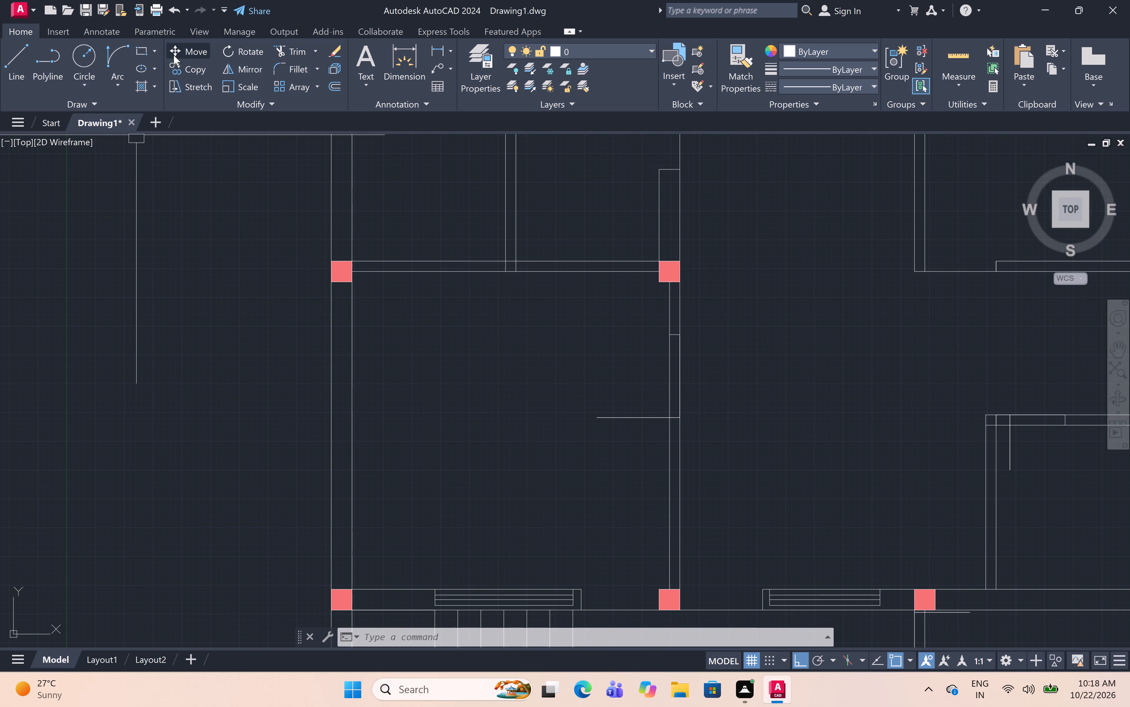
click(107, 54)
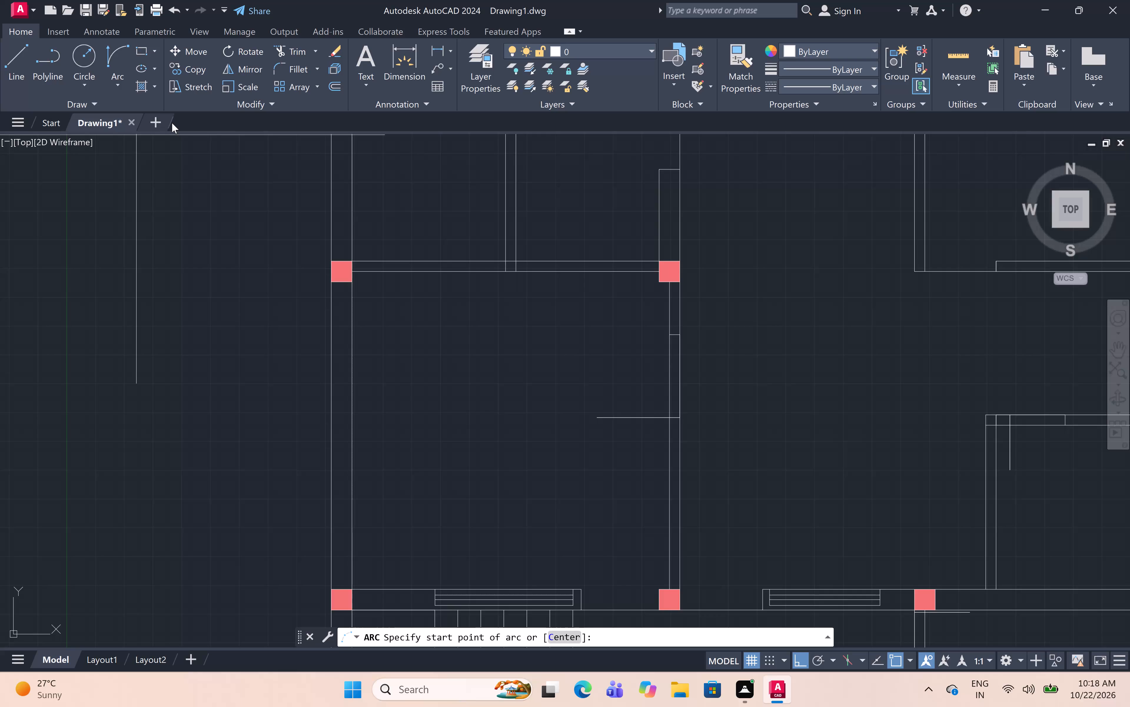
click(124, 57)
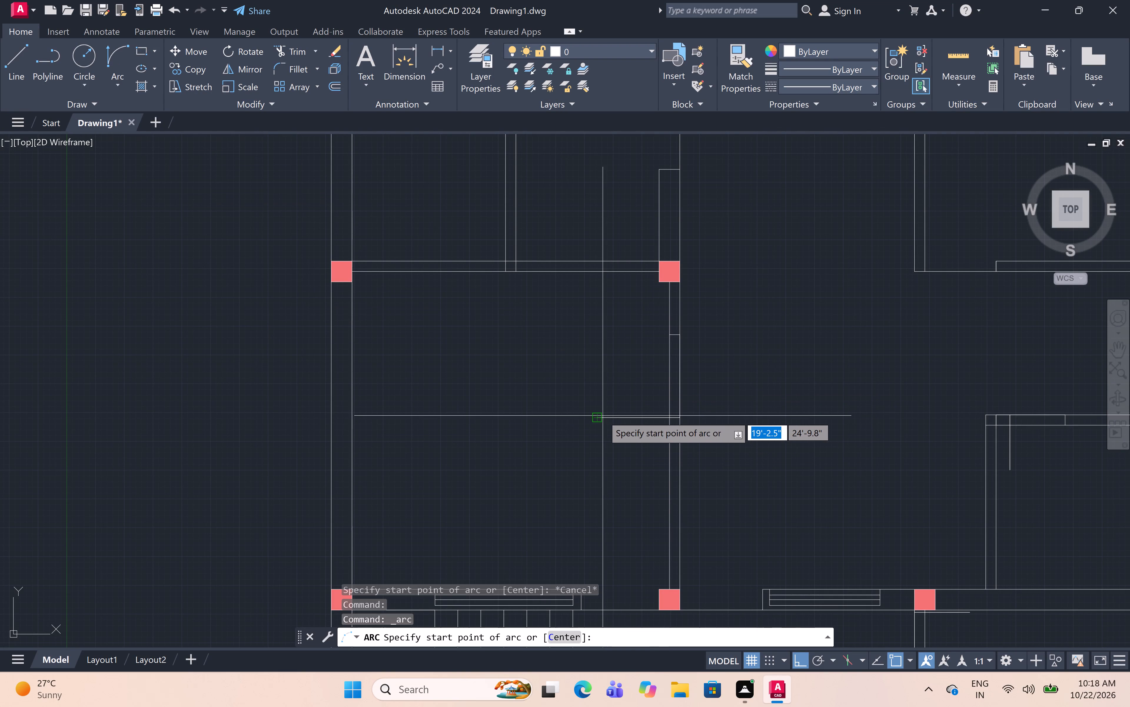
click(598, 416)
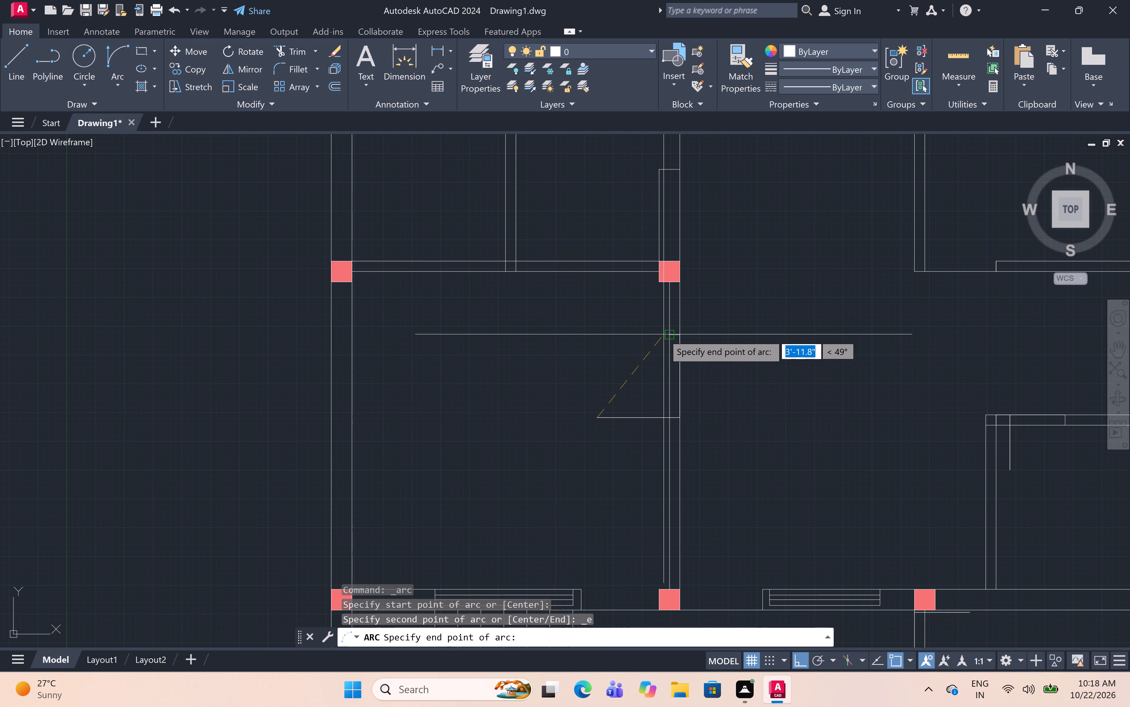
click(669, 334)
click(605, 315)
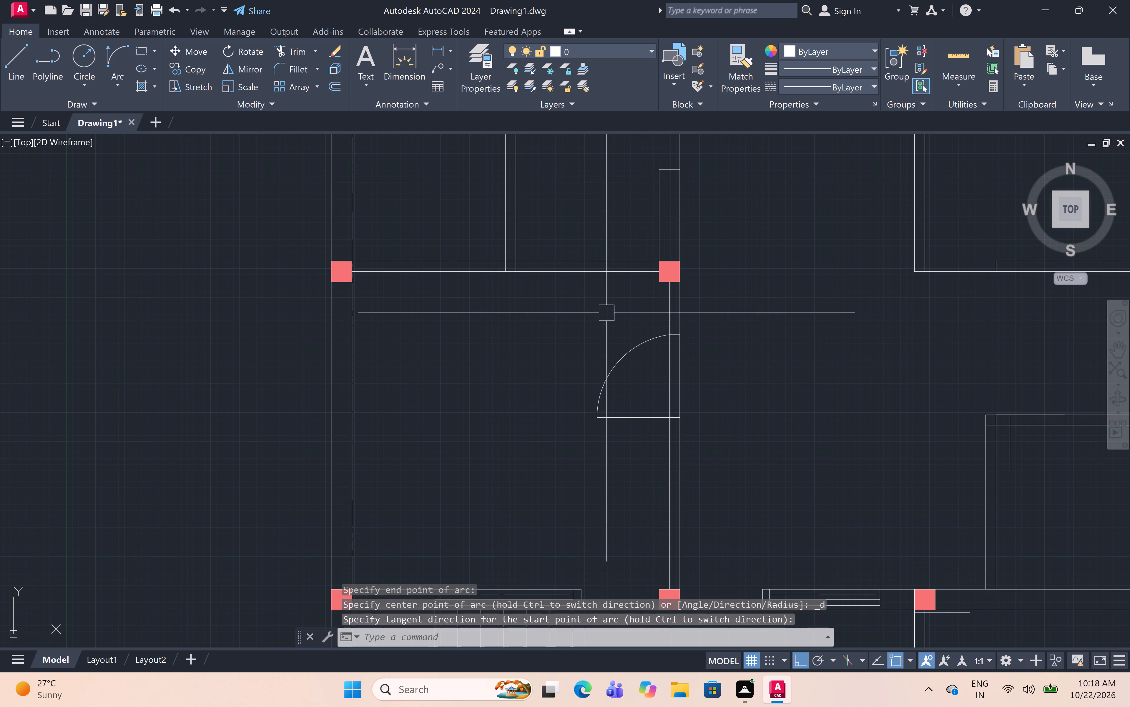
Draw the lower-right room's 2' door swing as an arc from the leaf's tip to the opening's lower edge, starting downward.
scroll(672, 283, down, 4)
scroll(709, 338, up, 2)
middle_drag(710, 338, 709, 338)
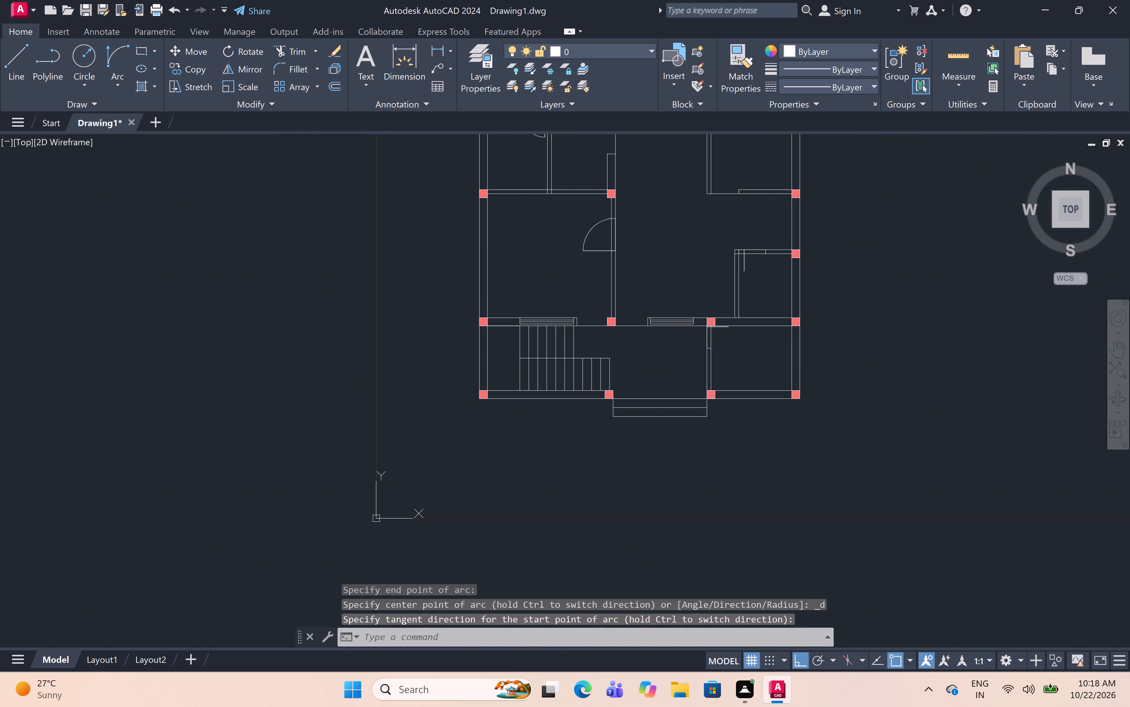
middle_drag(709, 338, 644, 354)
scroll(658, 366, up, 3)
middle_drag(652, 346, 652, 381)
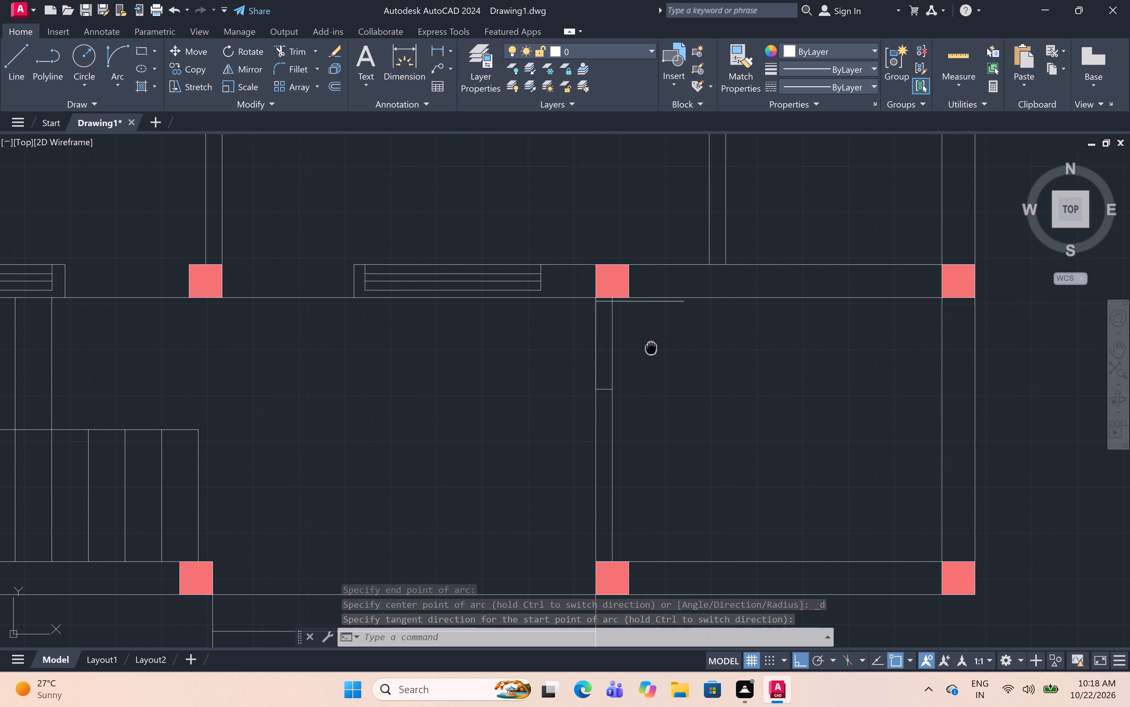
middle_drag(652, 381, 645, 444)
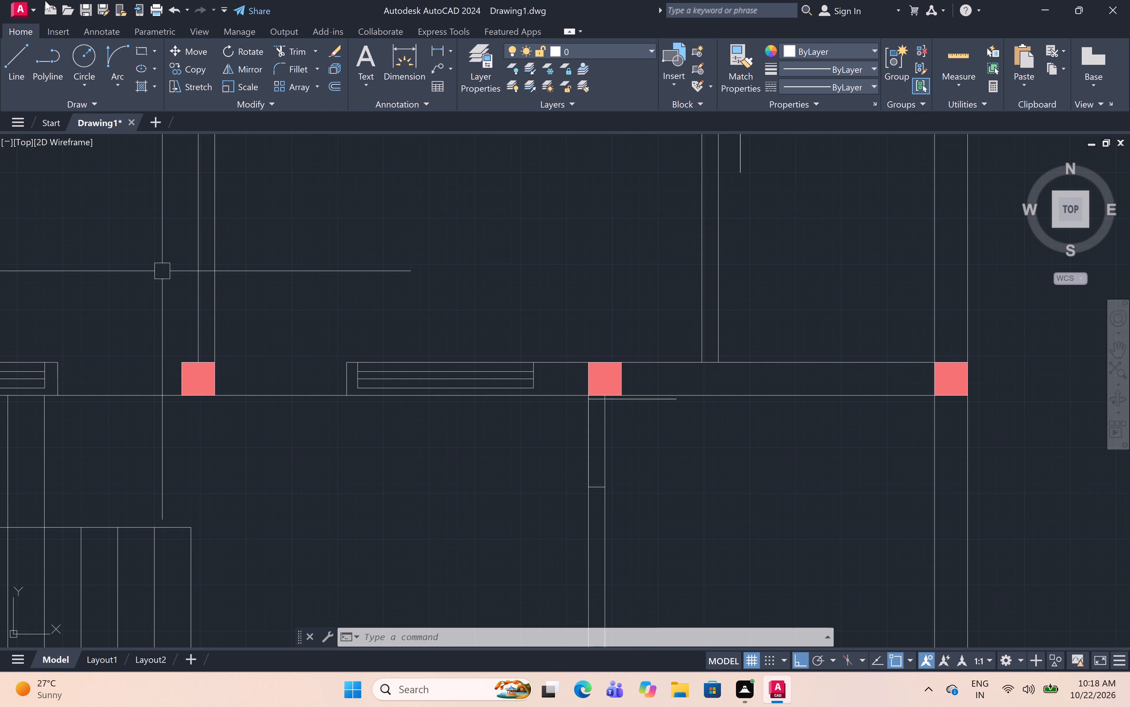
click(123, 54)
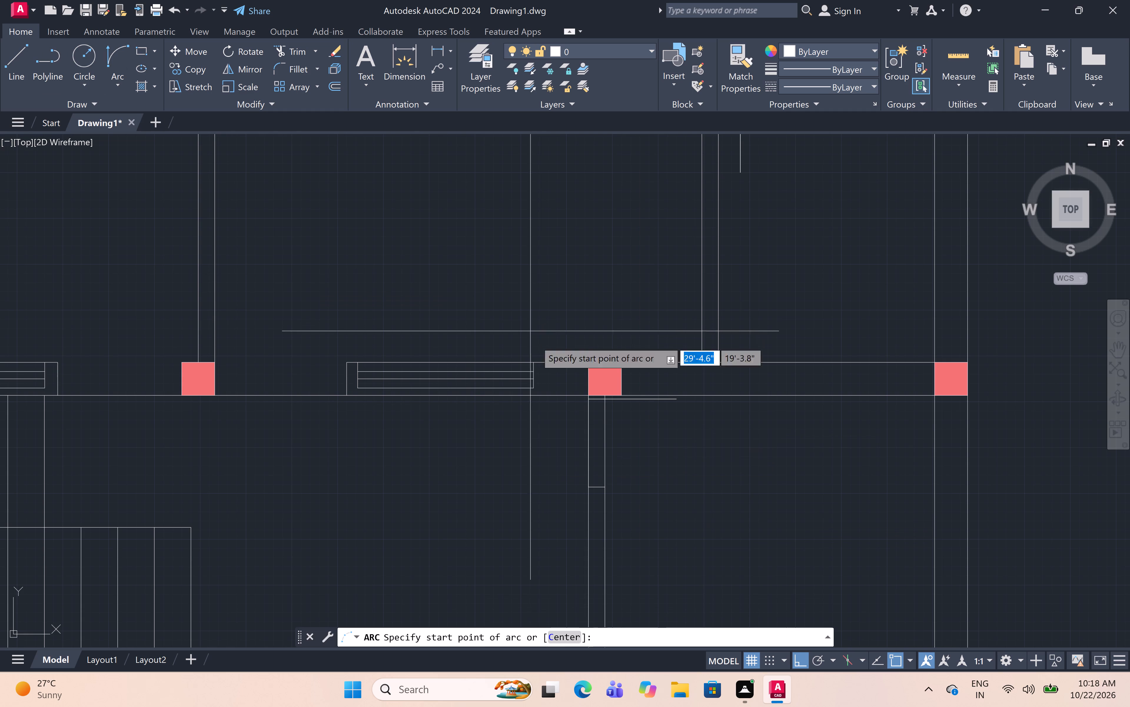
scroll(589, 427, up, 2)
scroll(913, 364, down, 1)
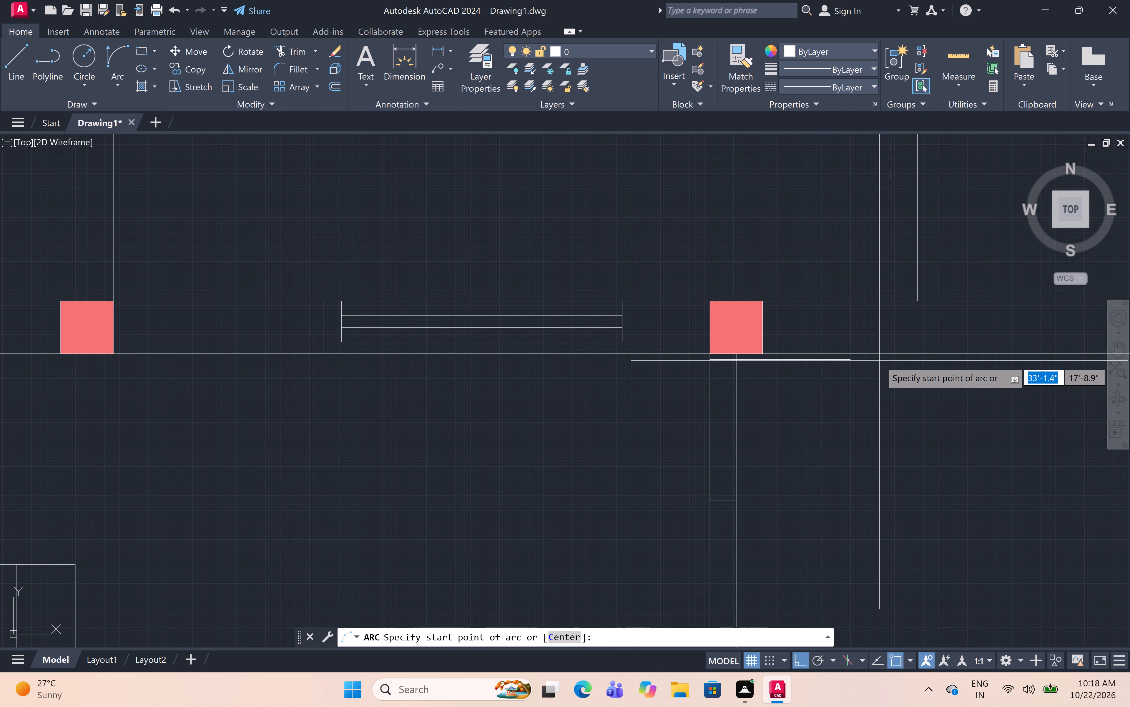
click(847, 361)
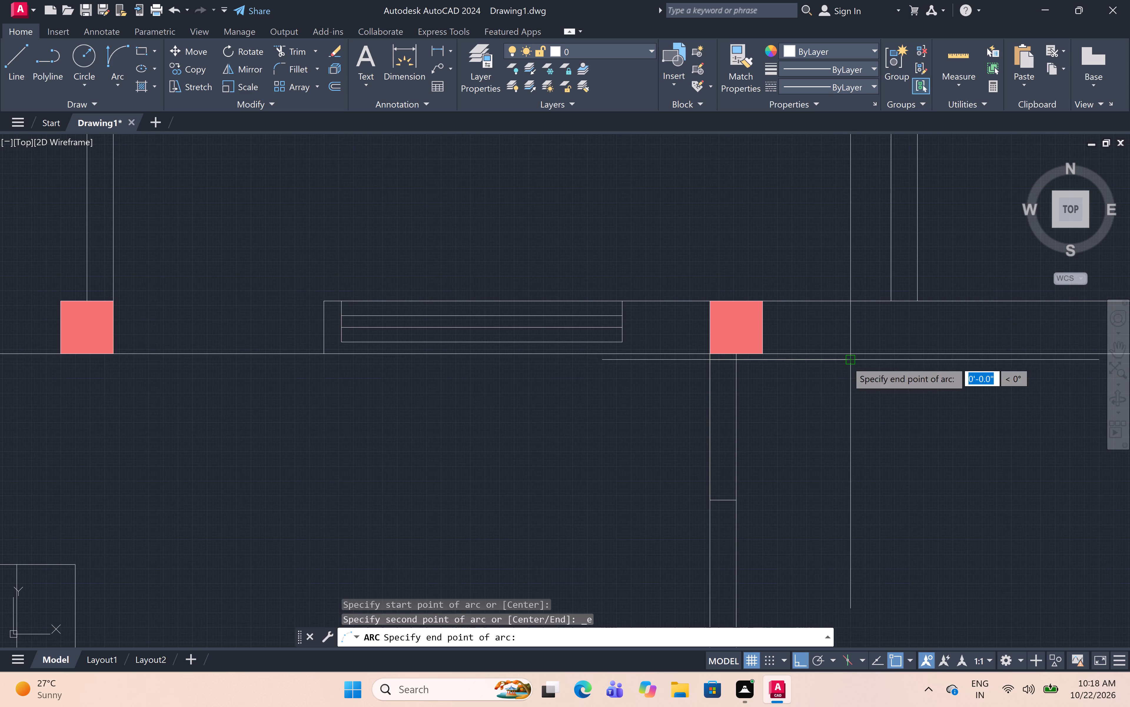
click(734, 501)
click(850, 545)
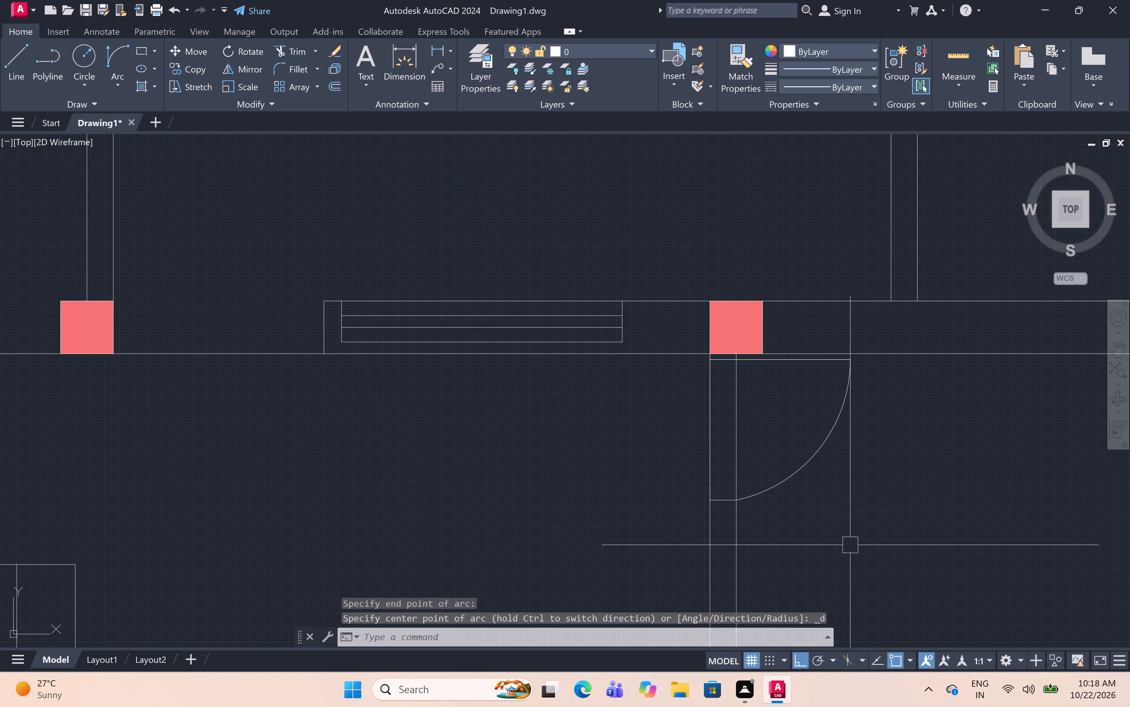
Draw the 2' door swing of the small room above the lower-right room, from the leaf's lower tip to the opening's right edge, starting rightward.
scroll(824, 456, down, 3)
middle_drag(824, 455, 765, 474)
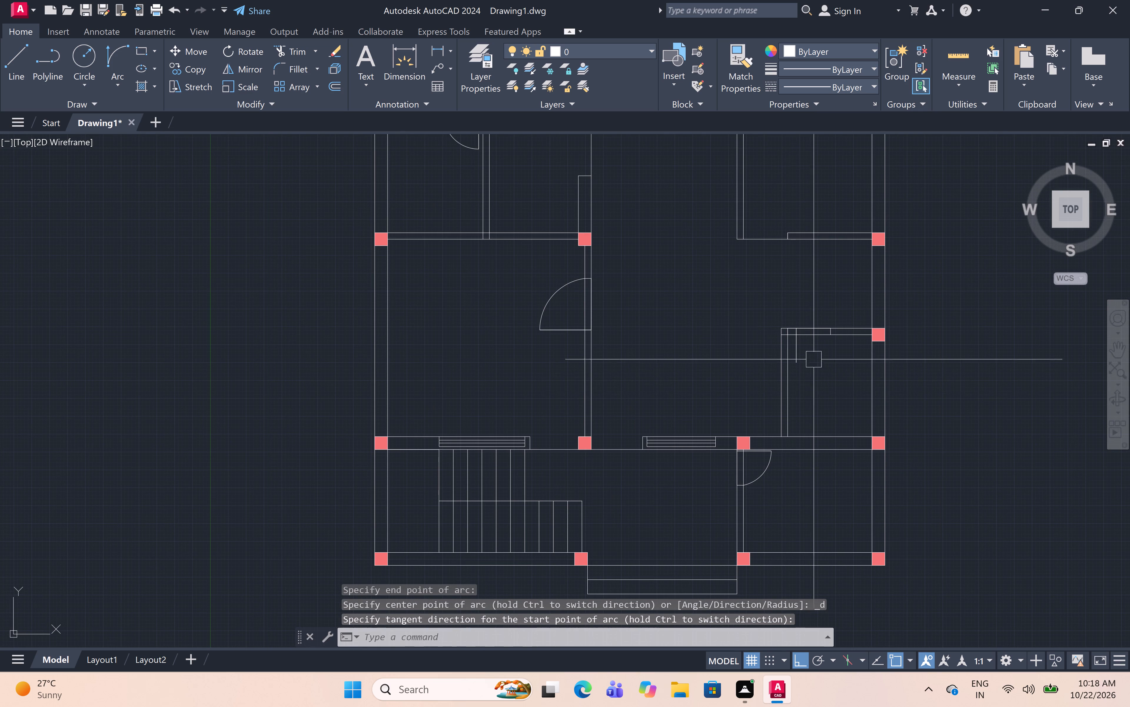
scroll(825, 345, up, 2)
middle_drag(825, 344, 813, 434)
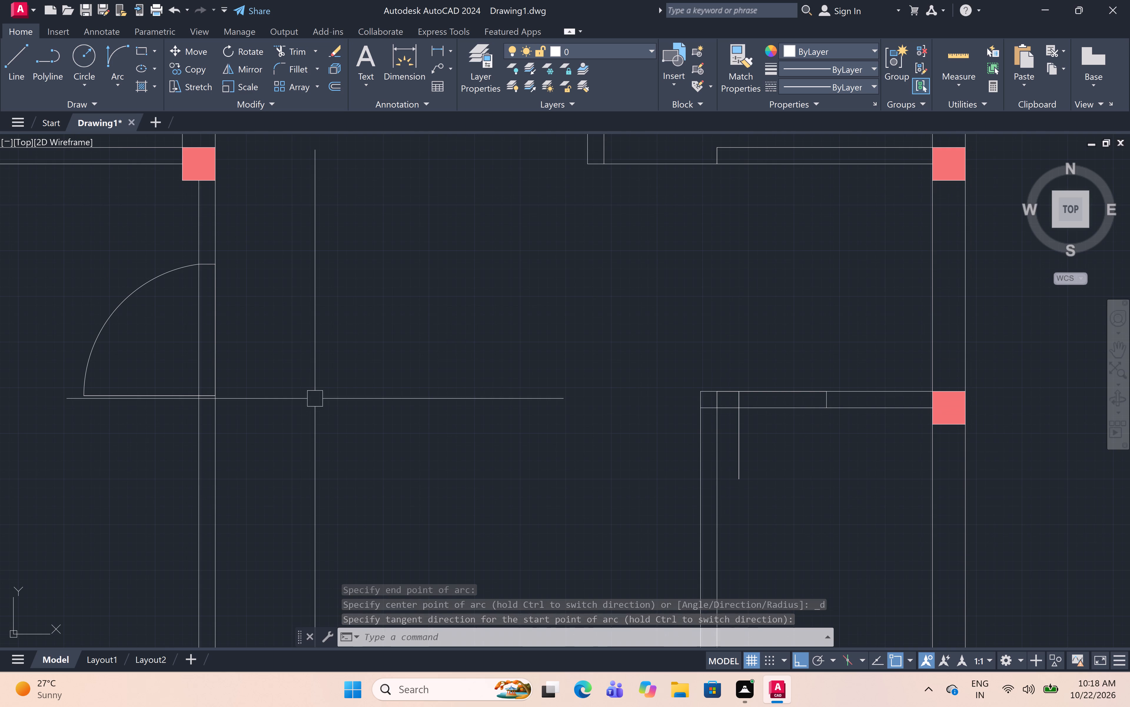
click(110, 47)
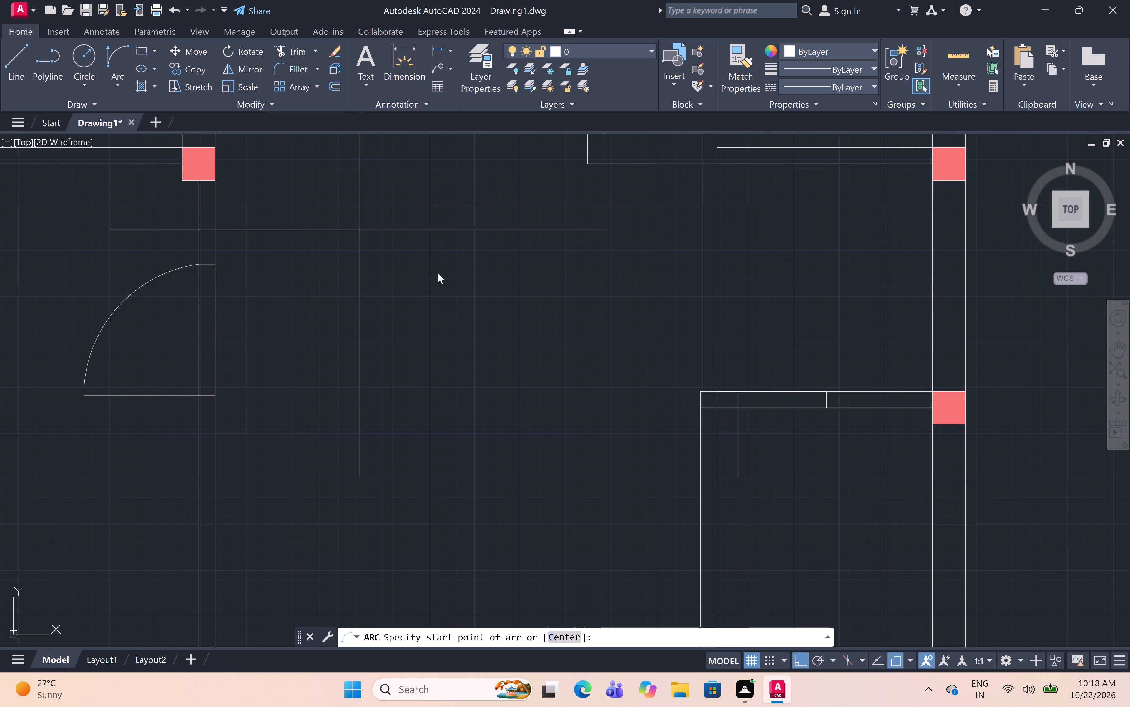
click(739, 478)
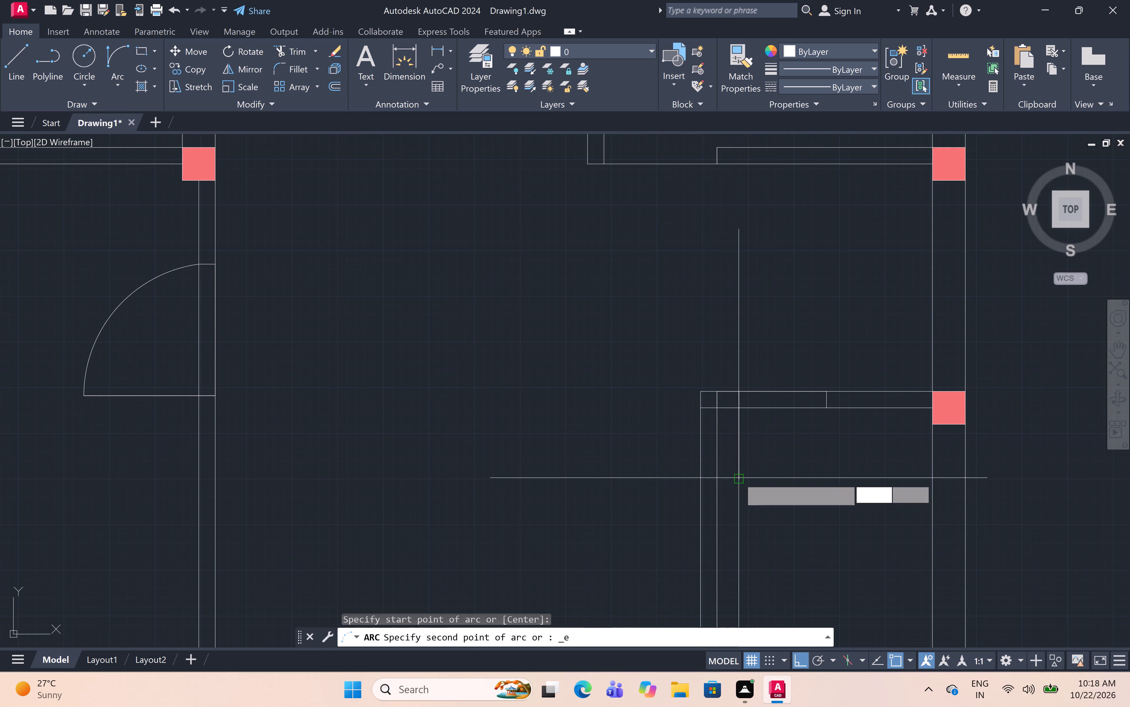
click(825, 408)
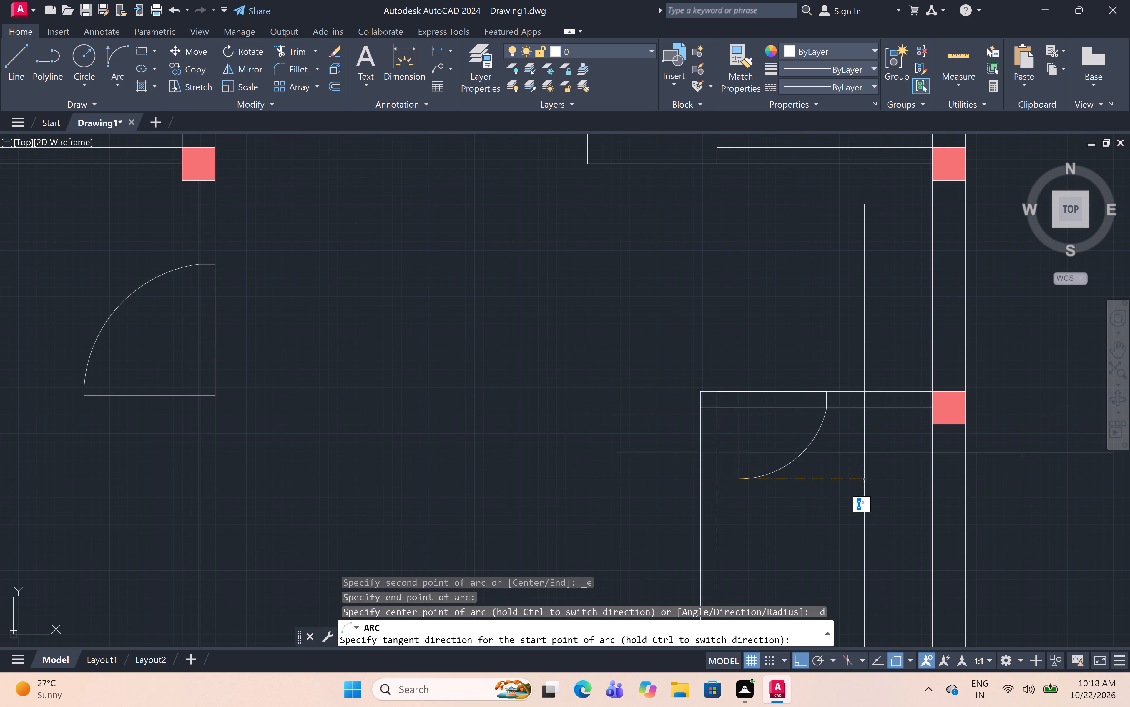
click(1009, 508)
Draw the upper-right room's door swing as an arc from the 3' leaf's tip to the opening's upper edge, starting upward.
scroll(865, 371, down, 3)
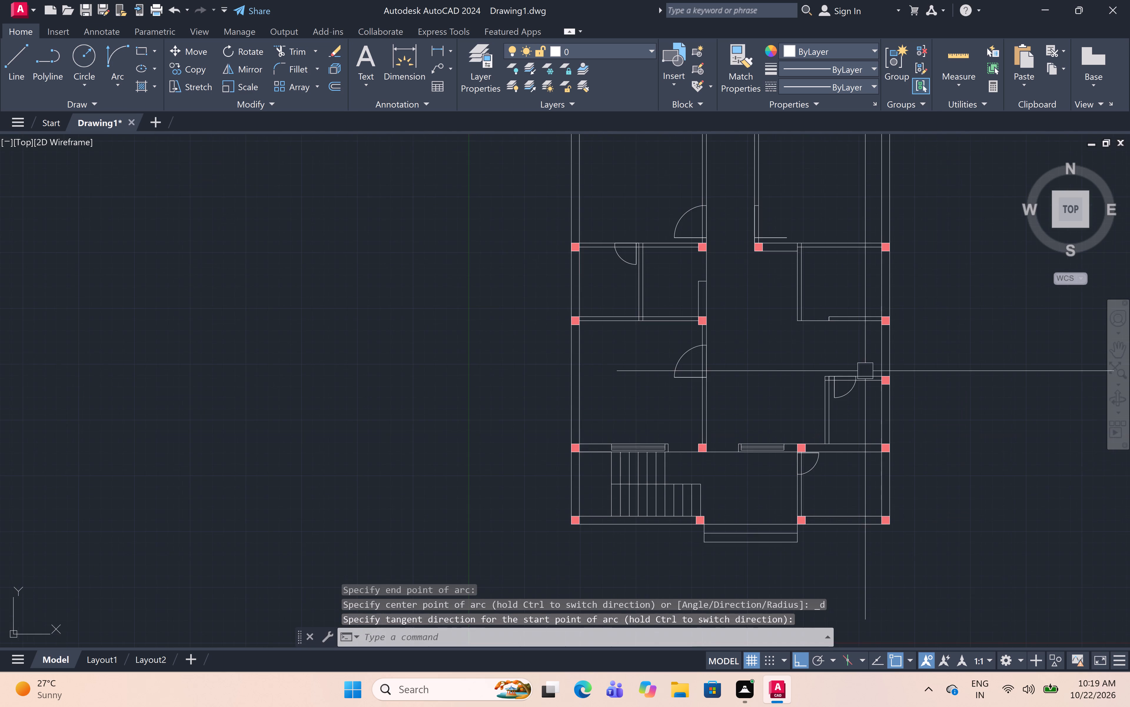
middle_drag(865, 371, 836, 449)
scroll(748, 265, up, 3)
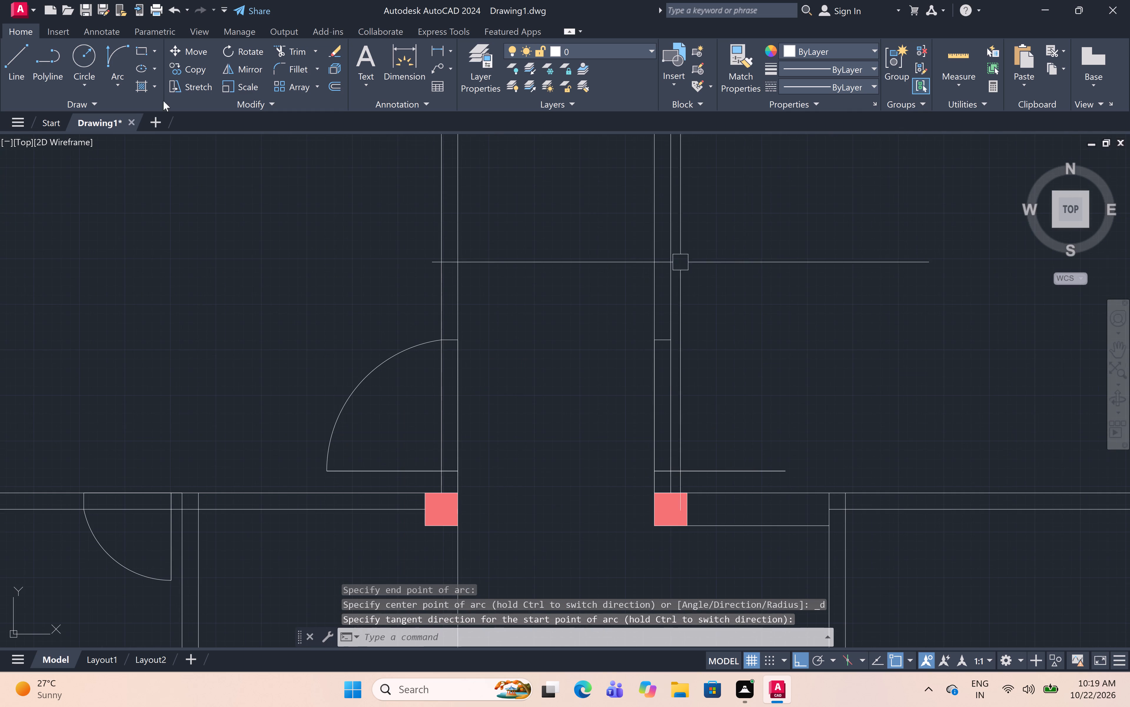
click(111, 52)
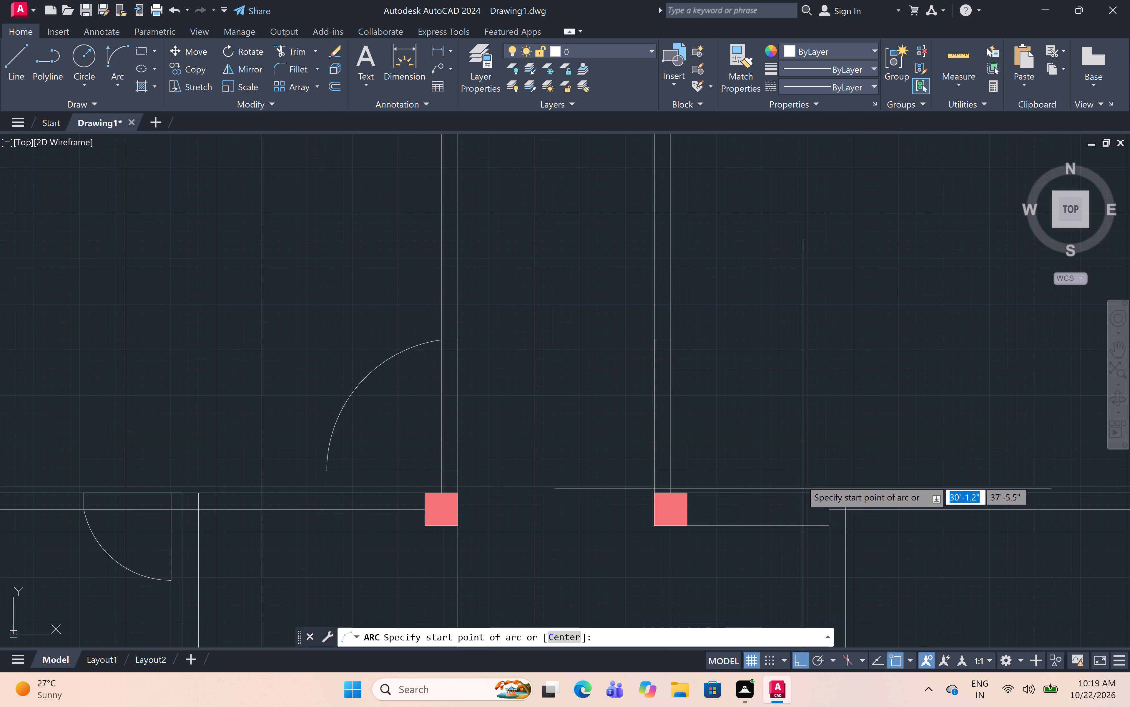
click(785, 469)
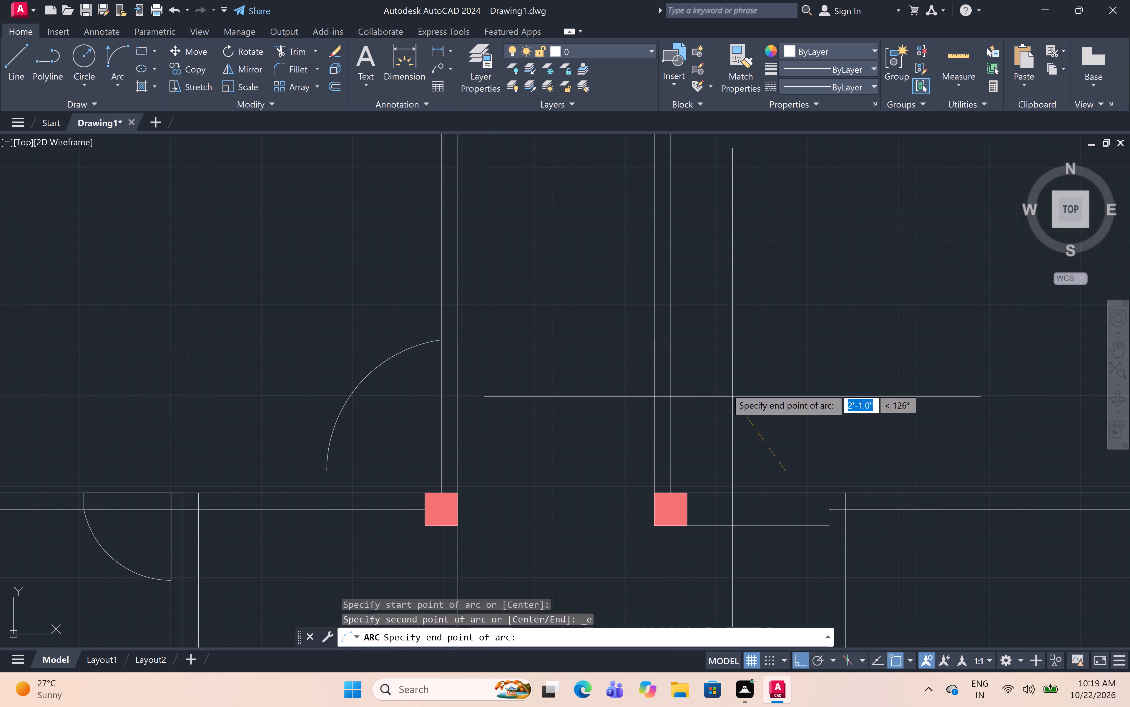
click(668, 337)
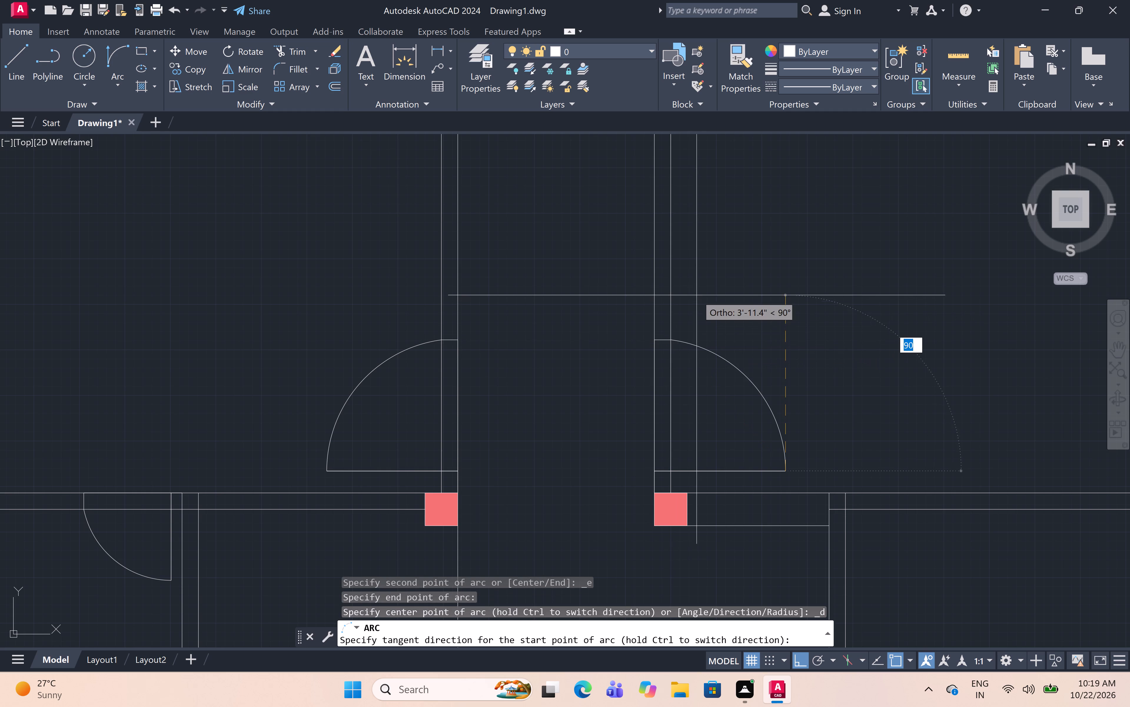
click(699, 292)
Offset the 3' door leaves of the upper-left and upper-right rooms upward by 1".
scroll(722, 266, down, 3)
middle_drag(722, 265, 746, 265)
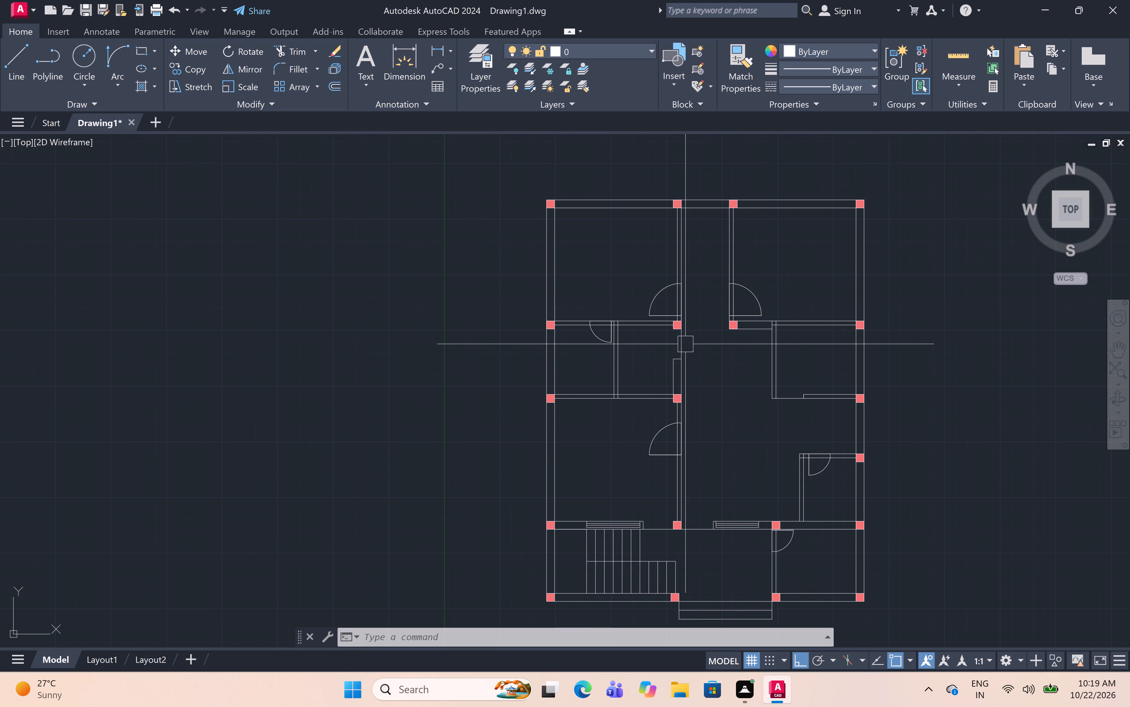
text(off)
key(space)
text(1")
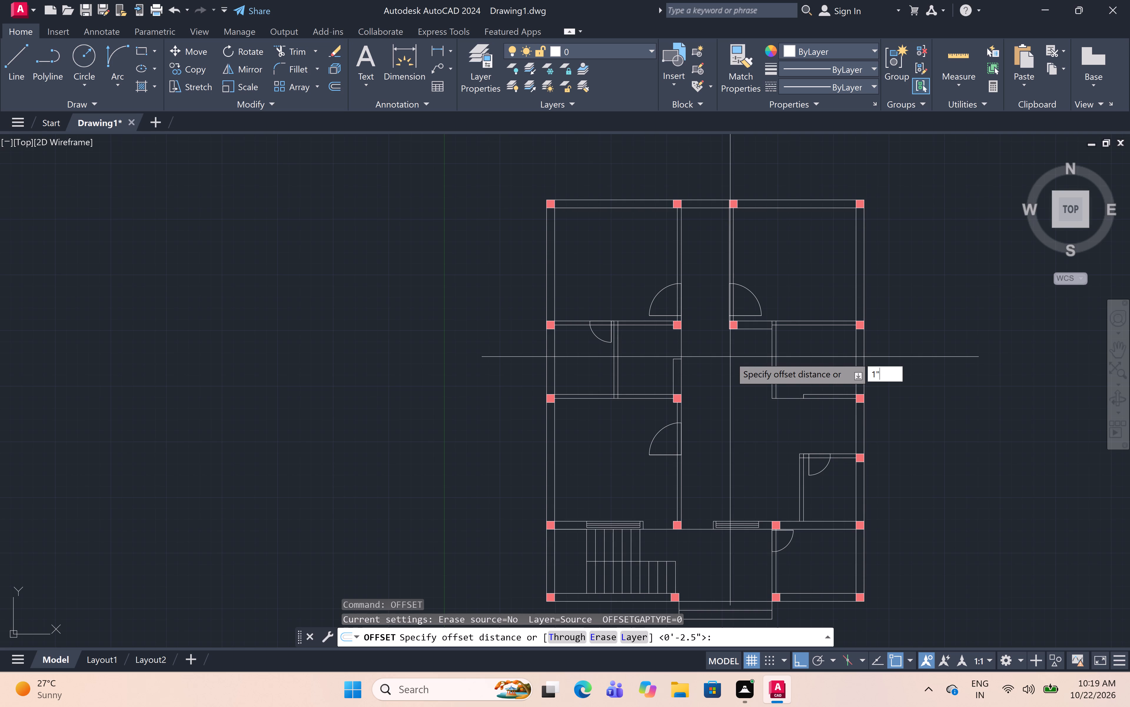
key(space)
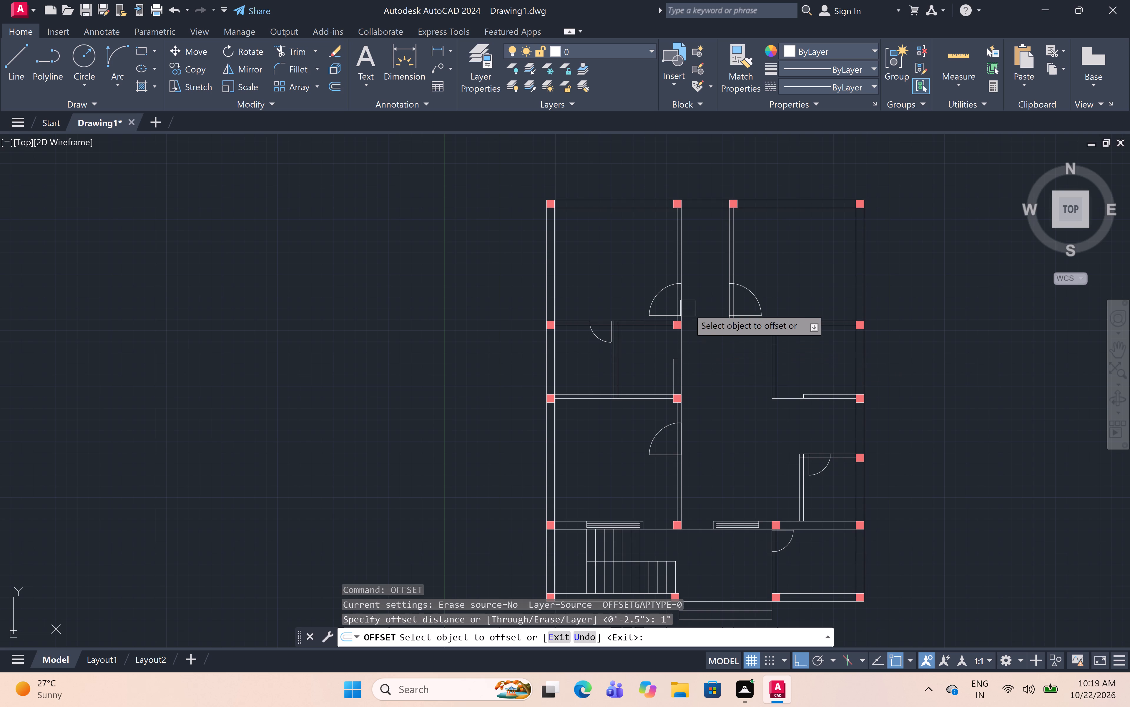
scroll(688, 308, up, 2)
click(623, 329)
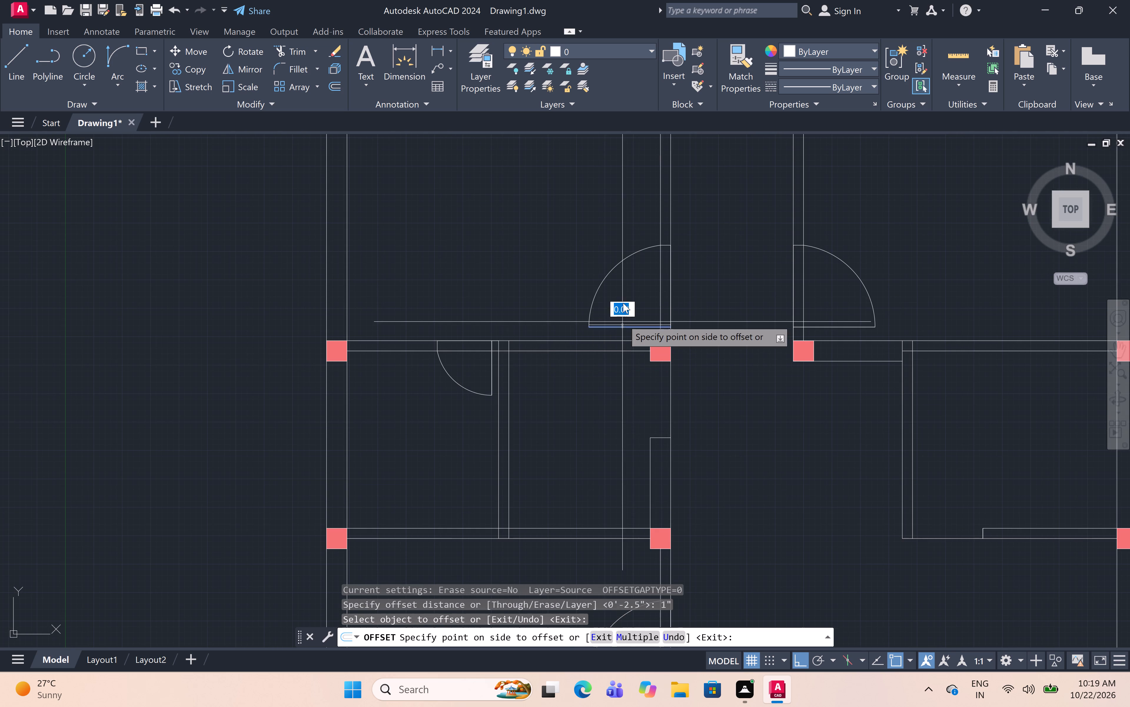
click(623, 303)
click(855, 327)
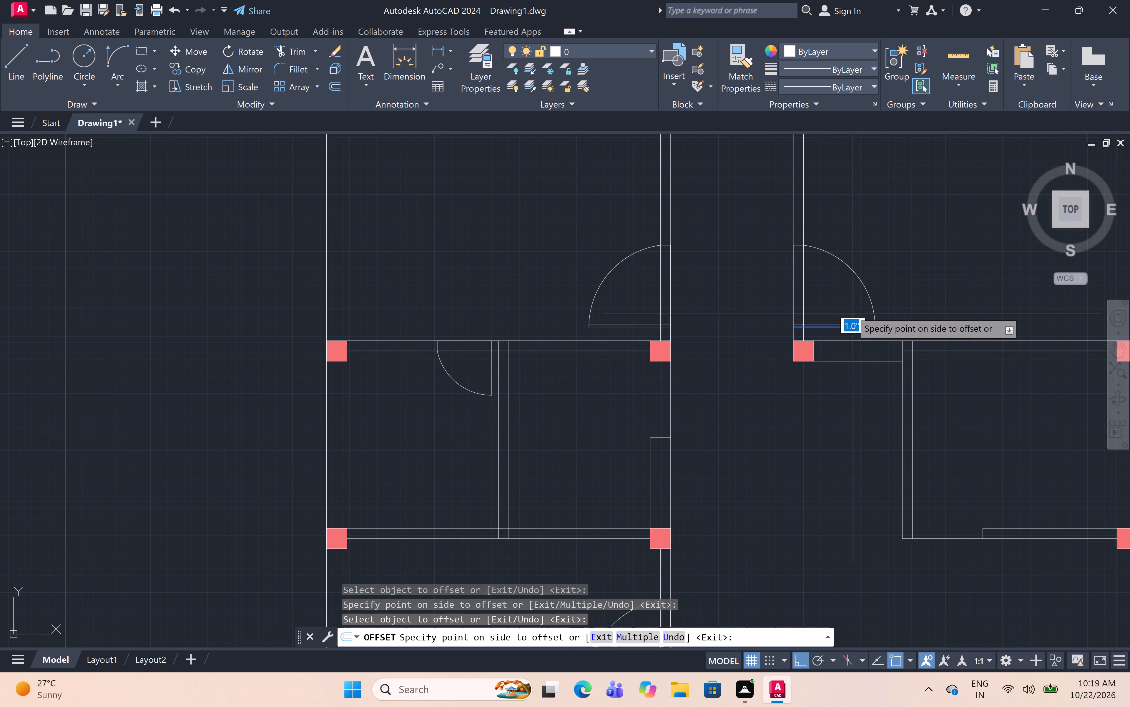
click(847, 293)
Offset the 2' leaf below the upper-left room leftward and the 3' leaf of the room above the staircase upward, both by 1".
scroll(442, 359, up, 1)
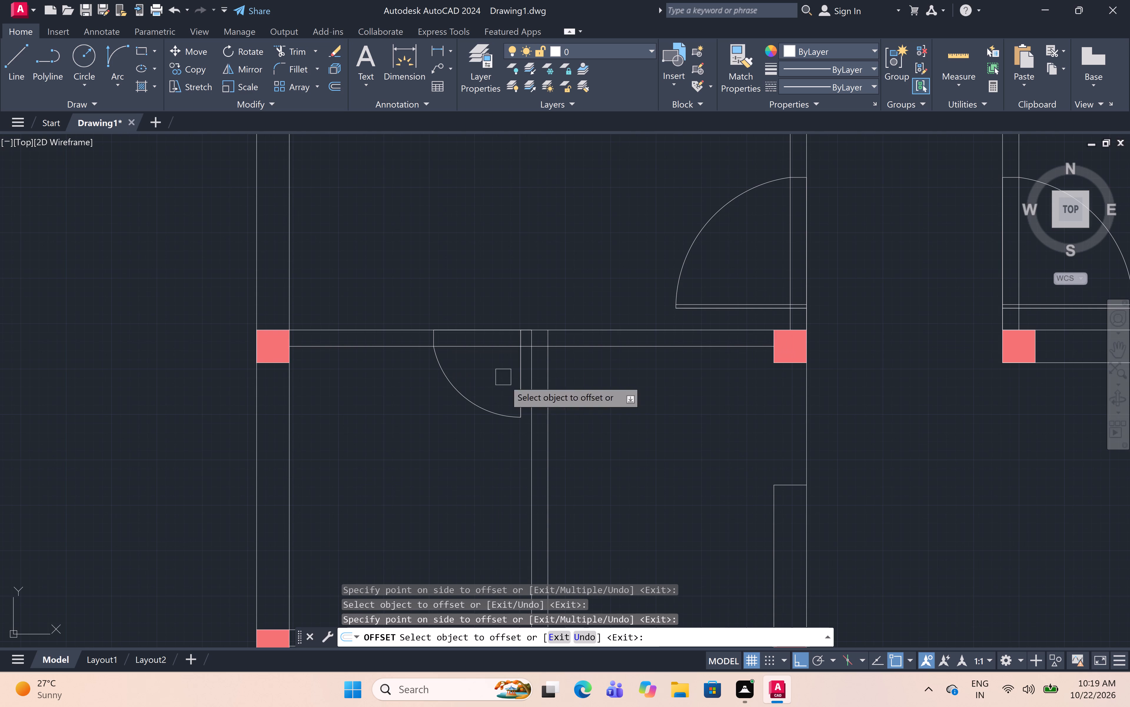
click(519, 394)
click(480, 383)
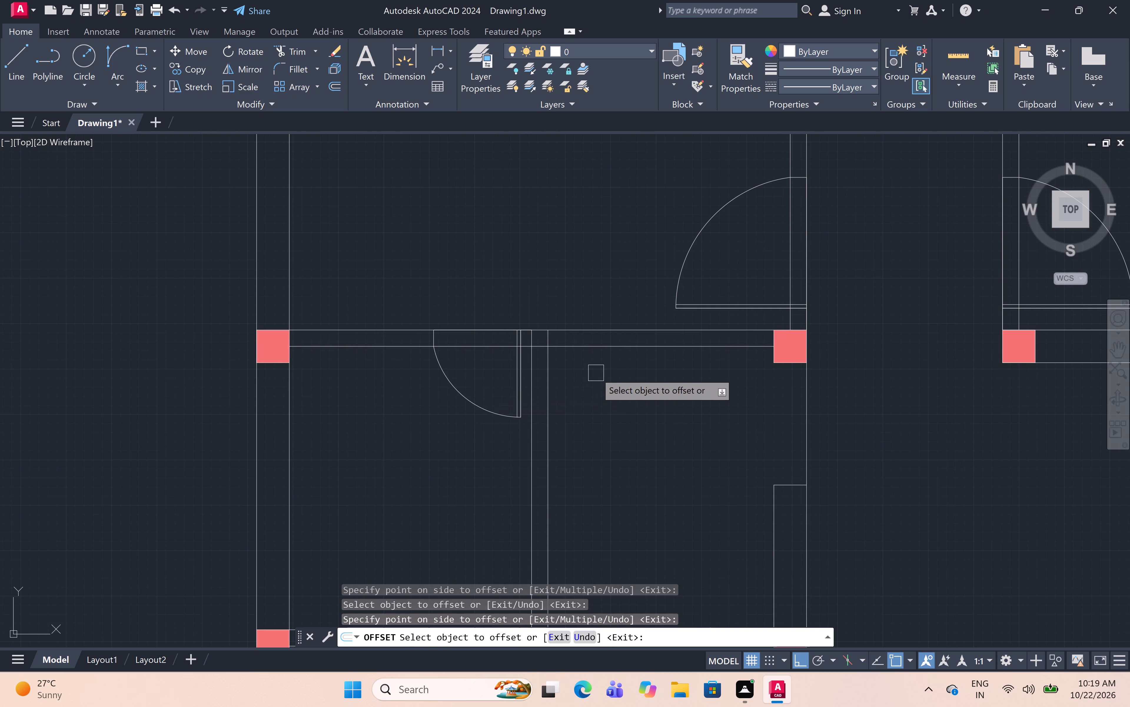
scroll(596, 373, down, 2)
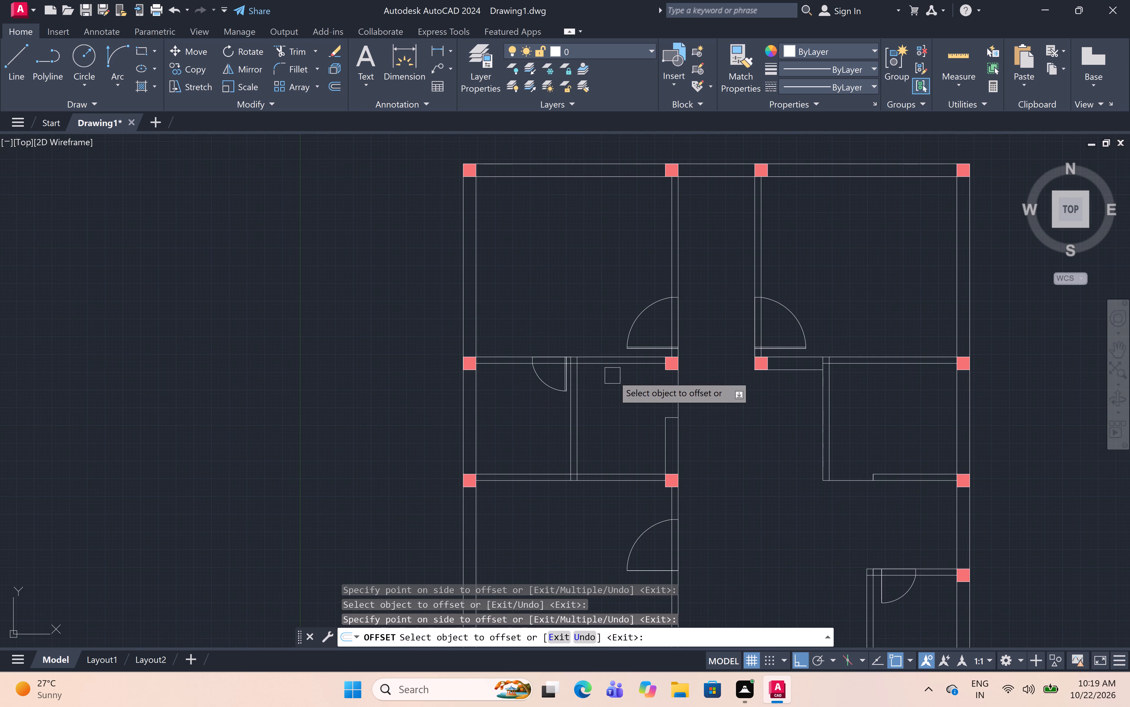
scroll(615, 375, down, 1)
scroll(638, 496, up, 1)
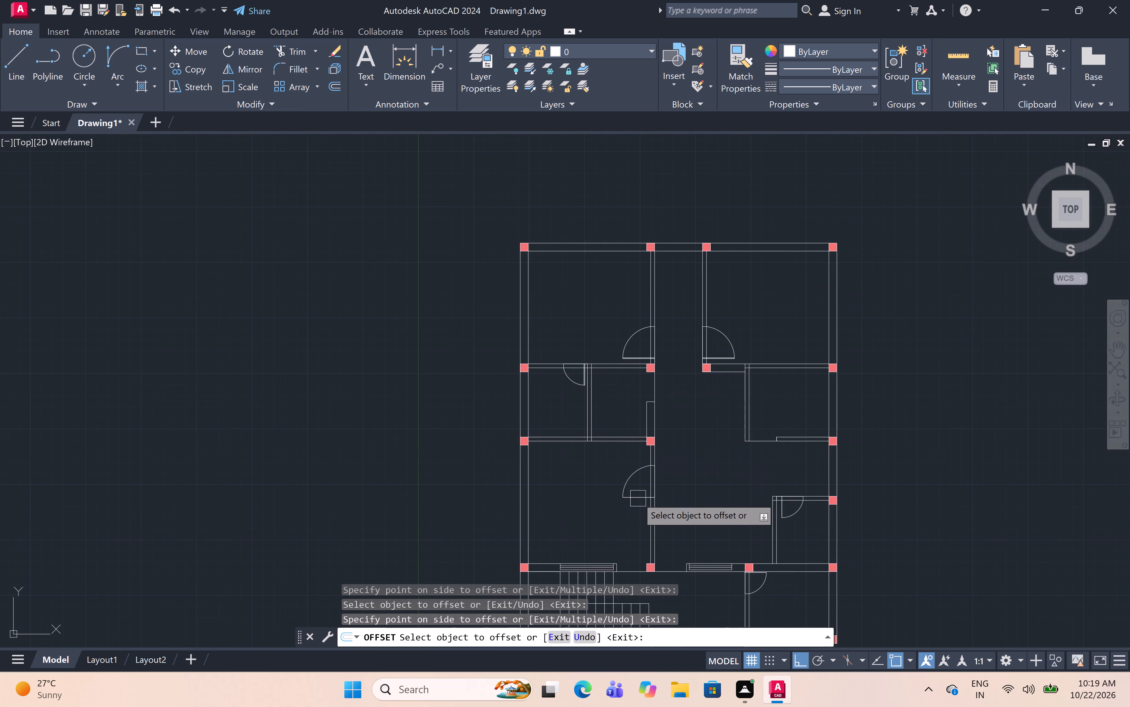
scroll(638, 498, up, 1)
click(636, 498)
click(634, 455)
Offset the small right-hand room's 2' leaf rightward and the lower-right room's 2' leaf downward, both by 1".
scroll(650, 467, down, 2)
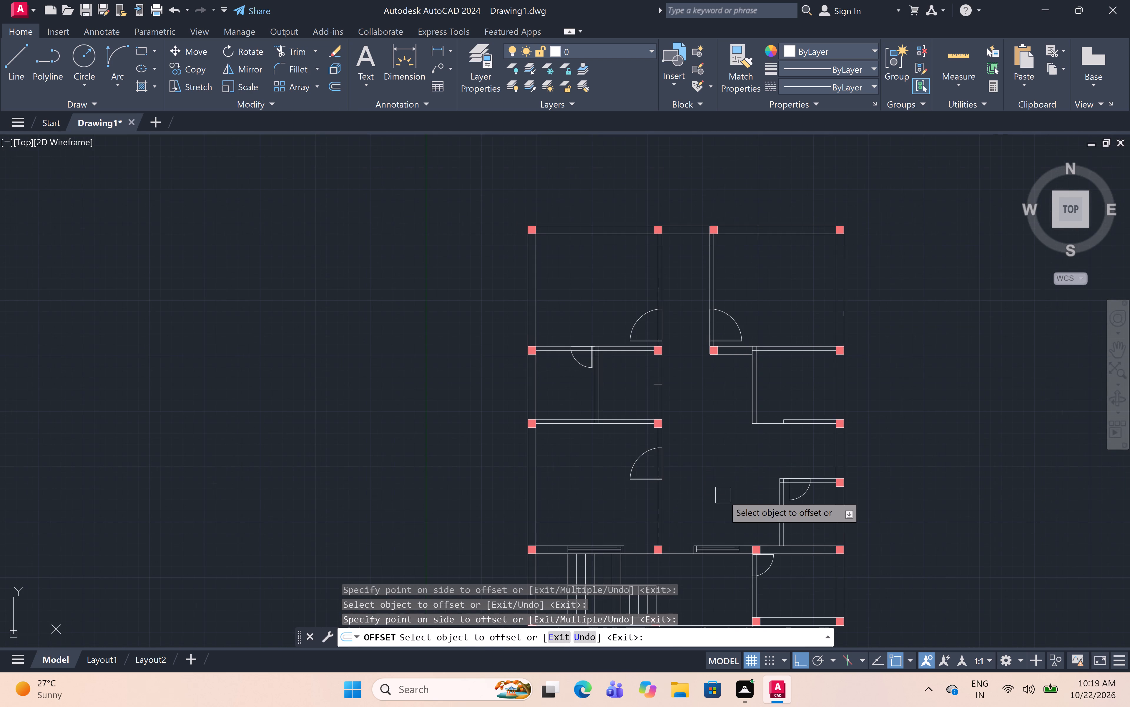
scroll(807, 488, up, 4)
click(689, 493)
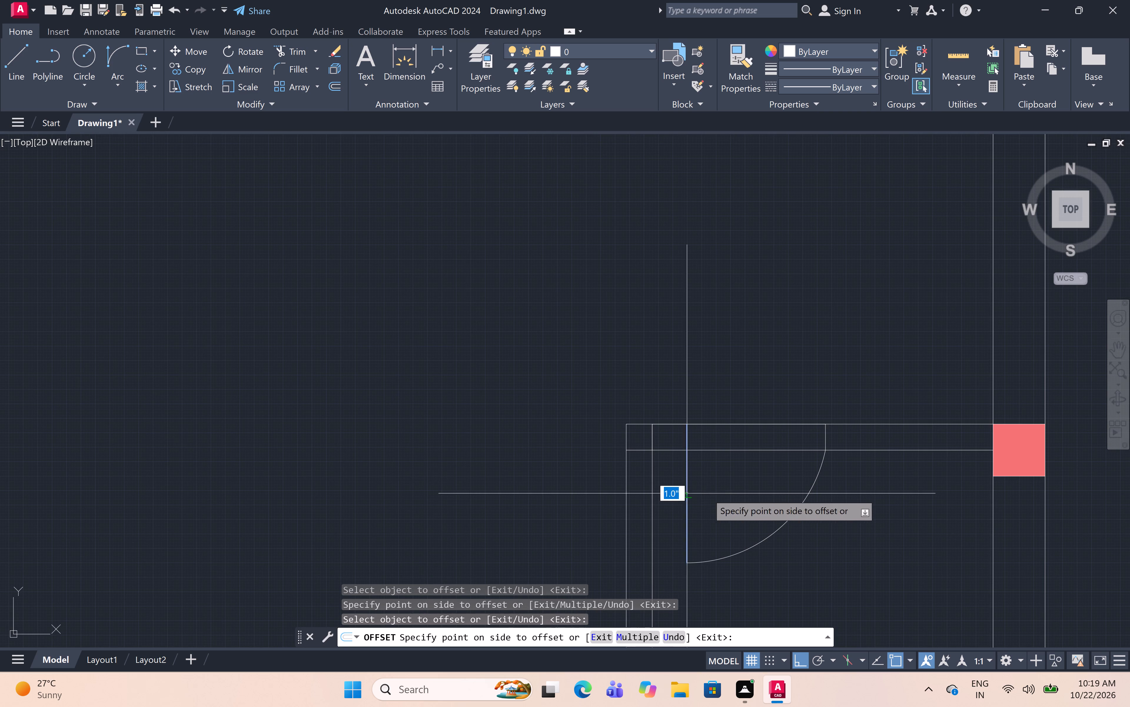
click(725, 493)
scroll(714, 357, down, 5)
scroll(696, 412, up, 5)
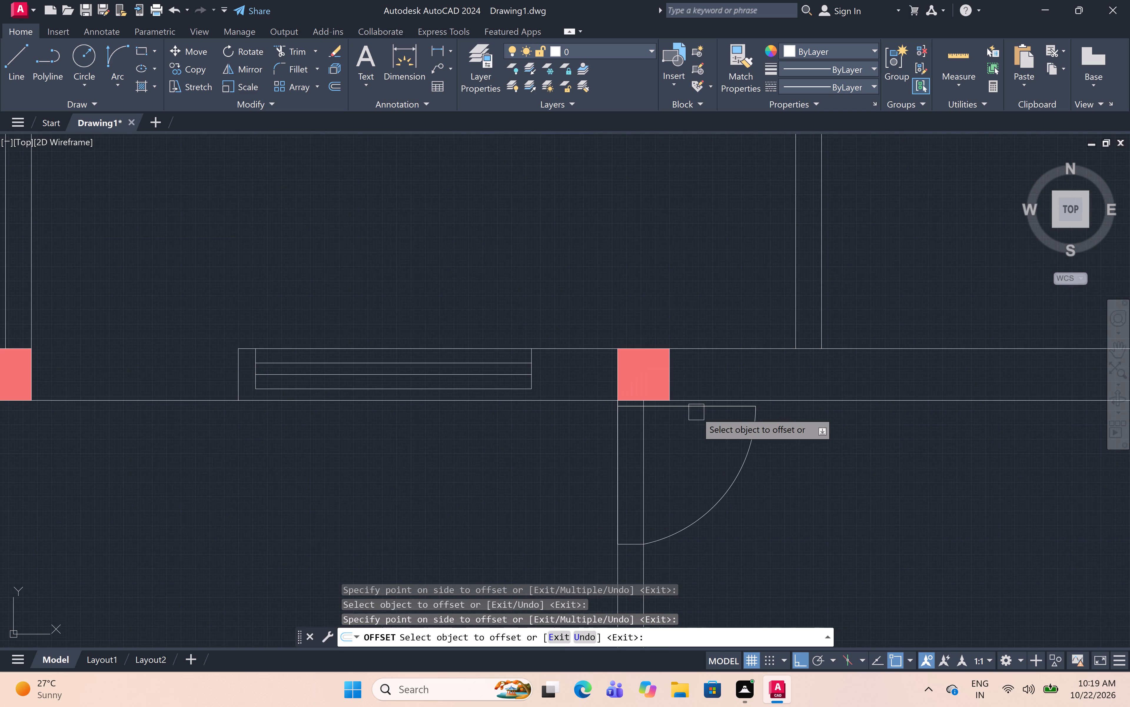
click(695, 411)
click(675, 468)
scroll(694, 392, down, 4)
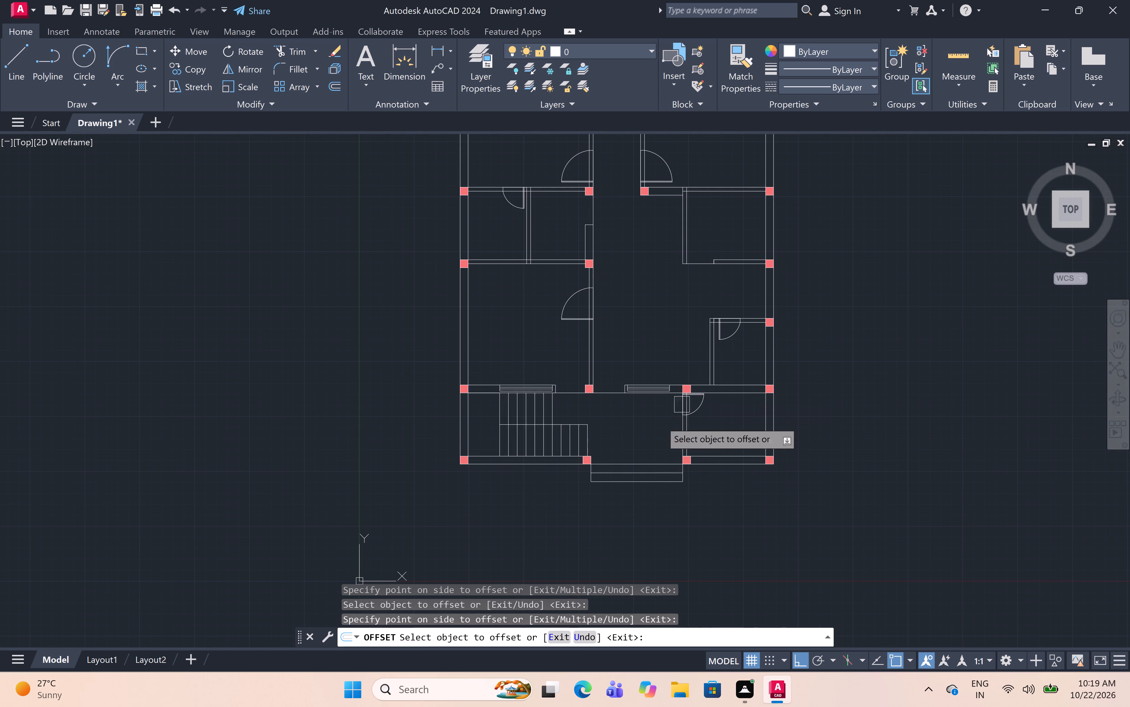
middle_drag(682, 334, 667, 397)
scroll(667, 374, down, 1)
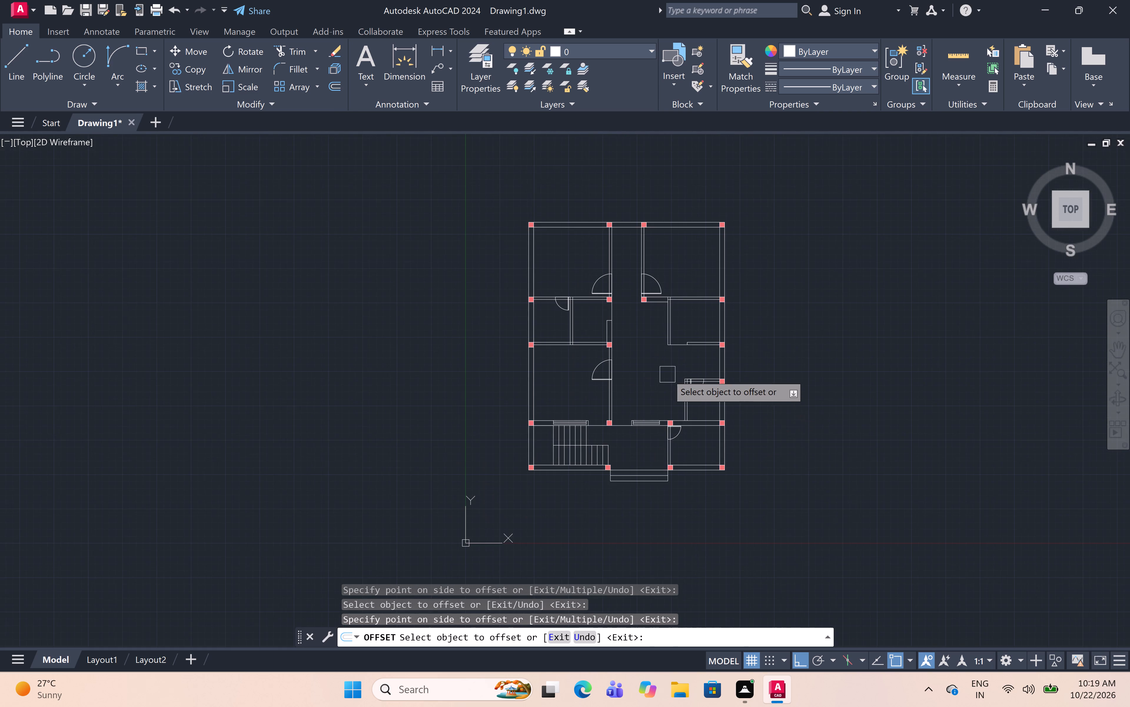
middle_drag(667, 374, 663, 383)
key(Escape)
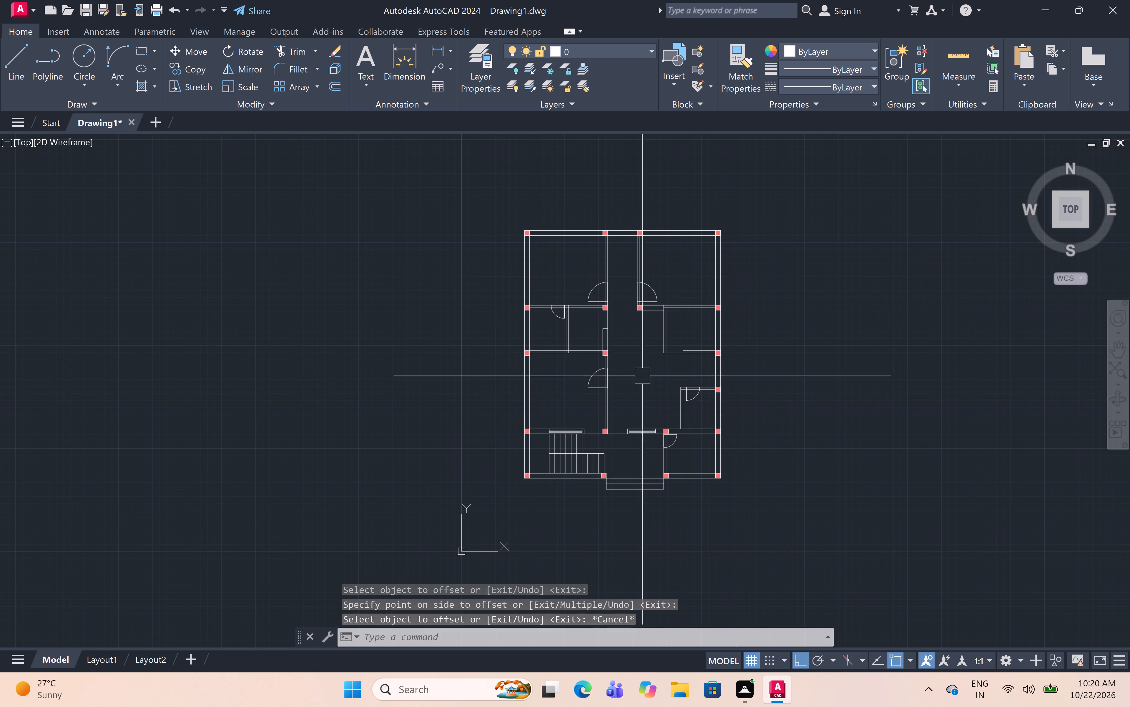
Trim the inner wall lines across the two upper rooms' 3' door openings and the 2' door opening below the upper-left room.
scroll(606, 299, up, 3)
text(tr)
key(space)
click(602, 275)
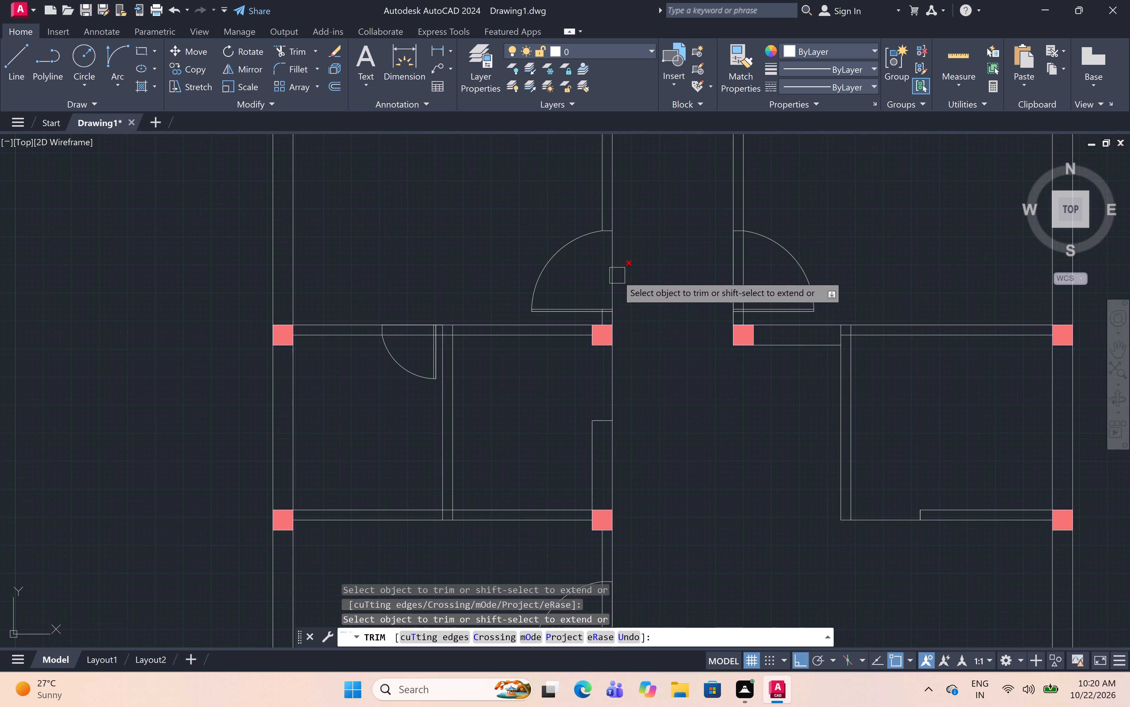
click(745, 278)
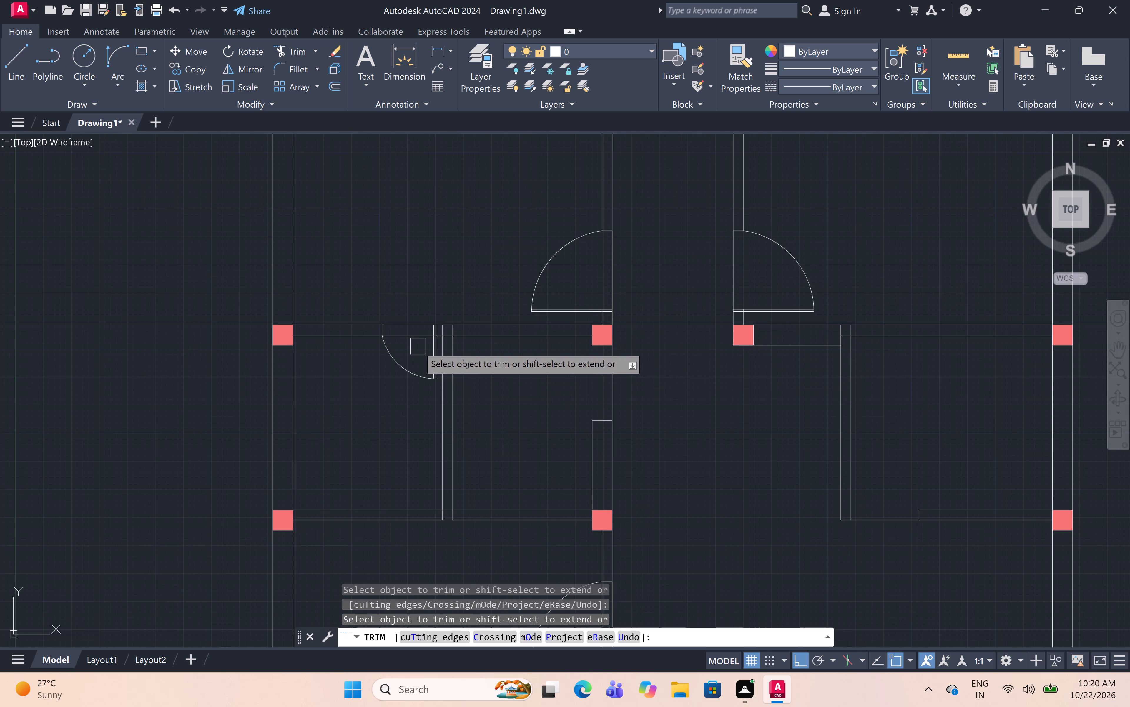
click(415, 339)
Trim the inner wall lines across the small right-hand room's 2' opening, the 3' opening above the staircase and the lower-right room's 2' opening.
scroll(463, 326, down, 4)
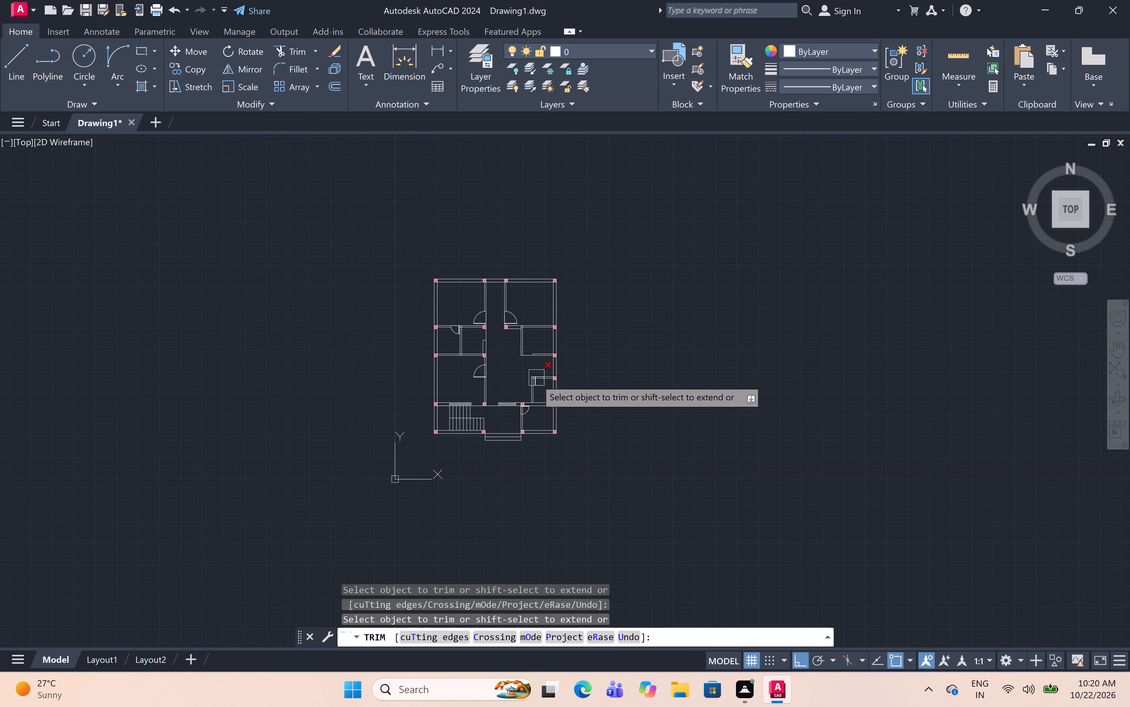
scroll(536, 391, up, 5)
scroll(558, 303, up, 2)
click(543, 316)
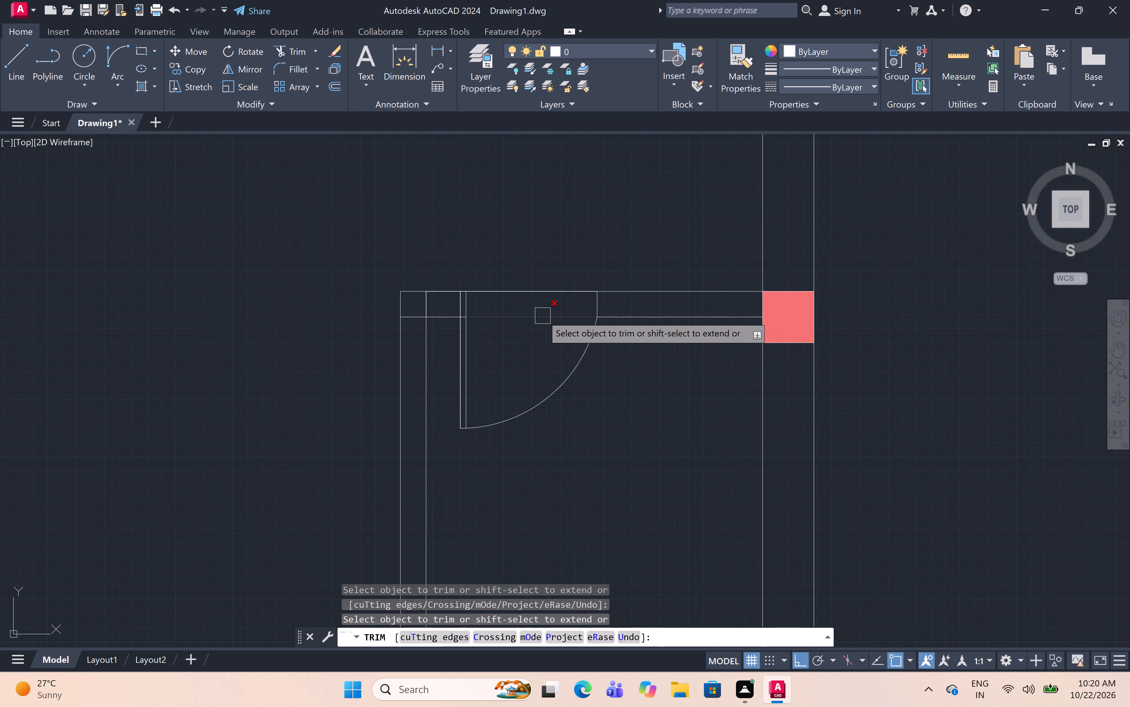
scroll(537, 333, down, 5)
scroll(389, 307, up, 4)
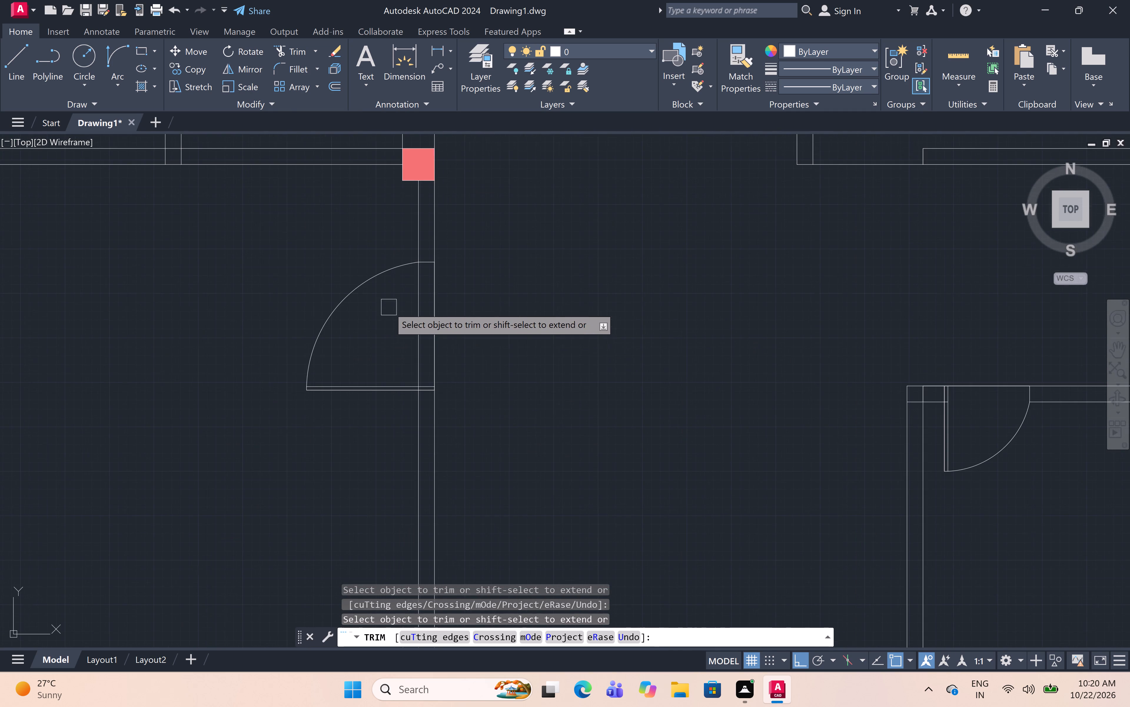
click(413, 332)
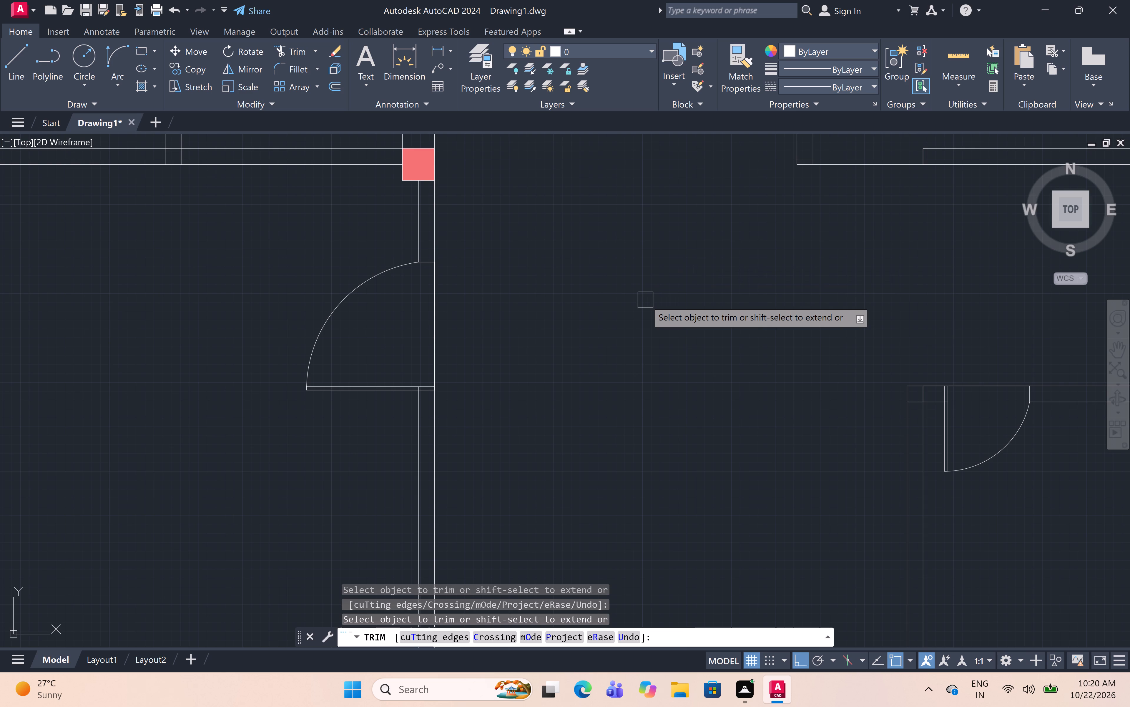
scroll(594, 310, down, 5)
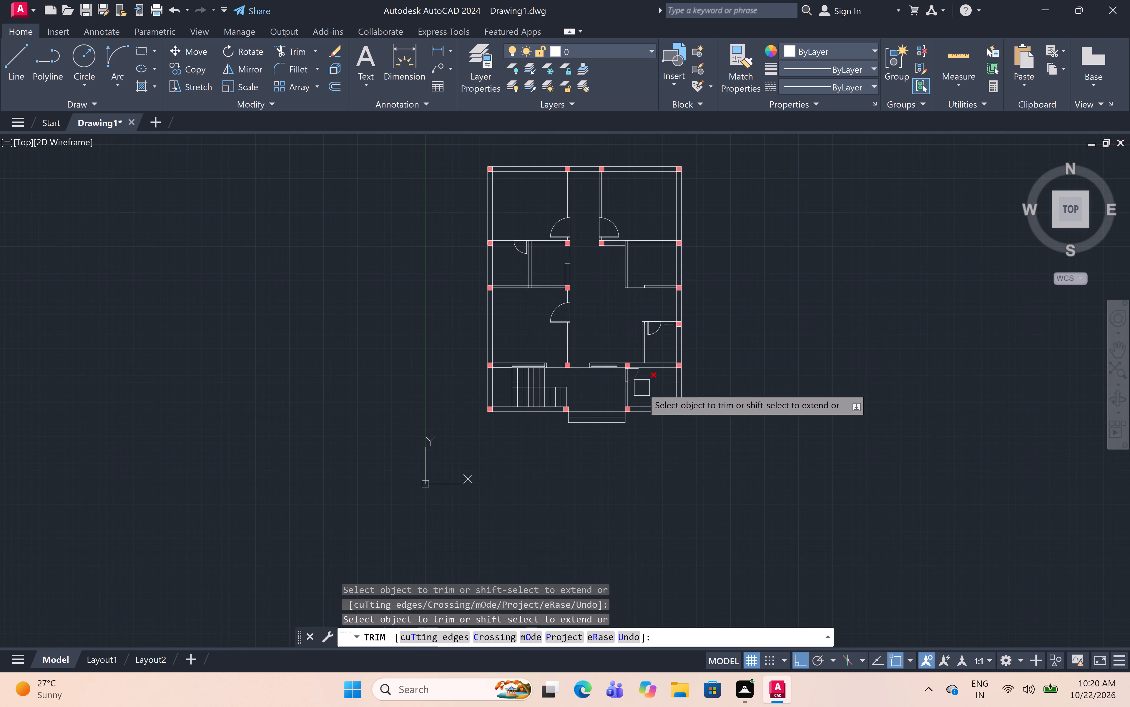
scroll(631, 371, up, 4)
click(620, 390)
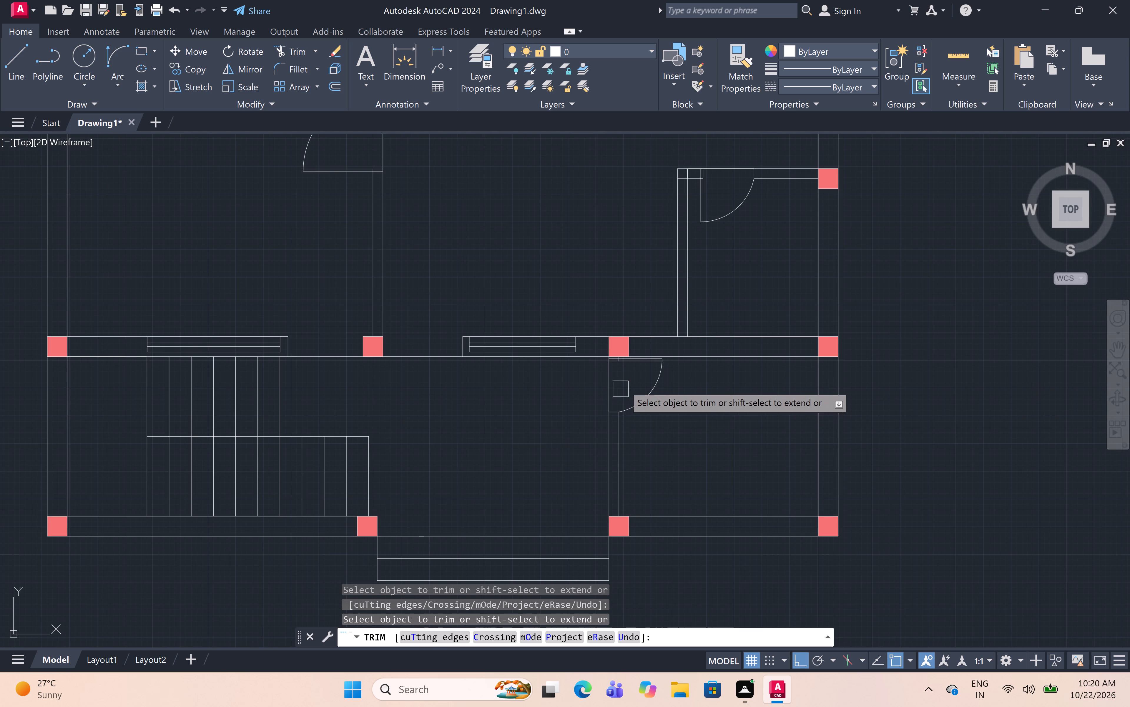
Trim the wall-line stubs between the double leaf lines of the upper-left room's 3' door and the 2' door below it.
scroll(719, 444, down, 2)
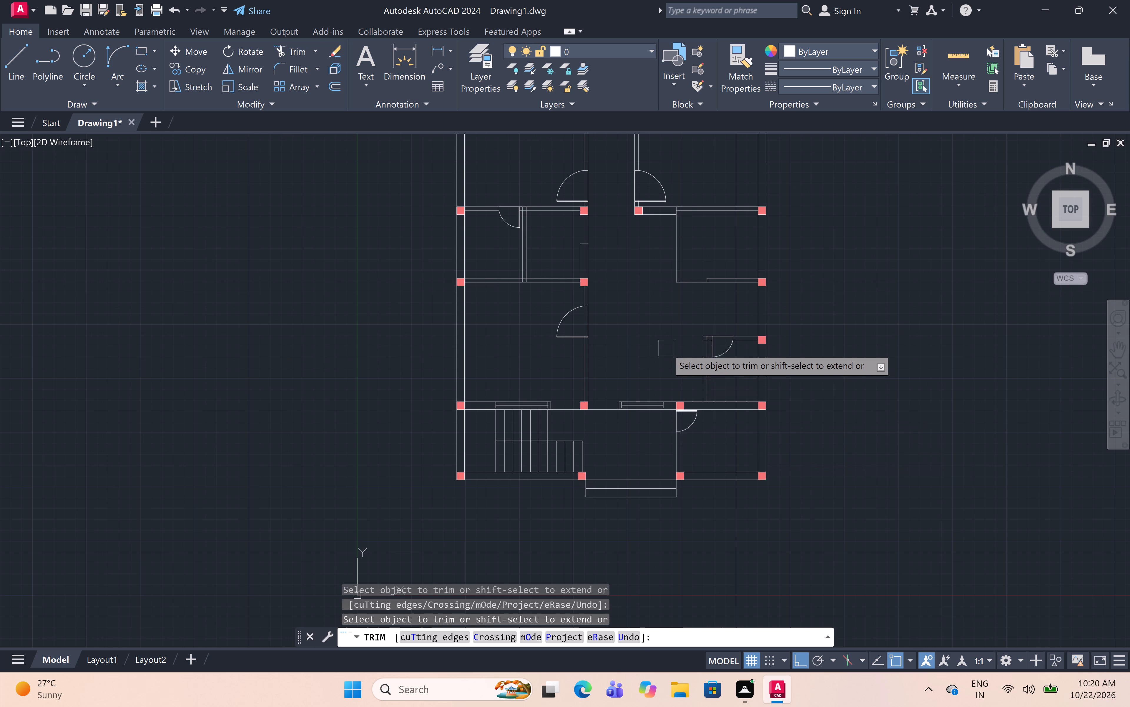
scroll(666, 348, down, 1)
middle_drag(666, 348, 669, 407)
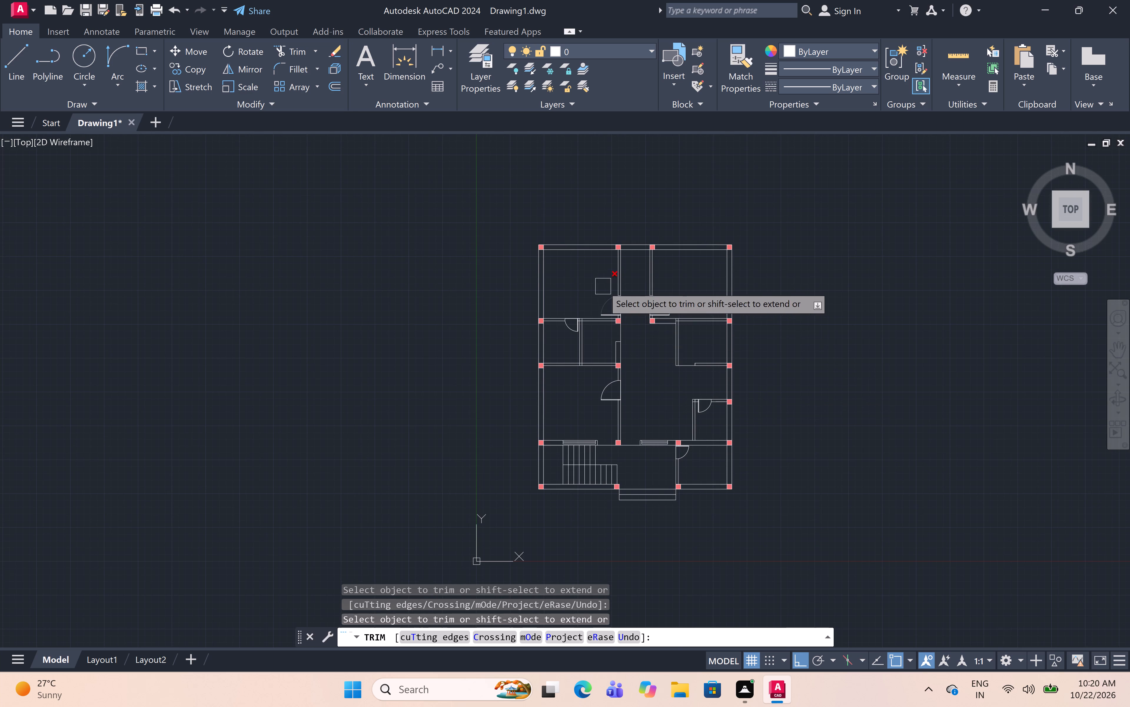
scroll(616, 317, up, 4)
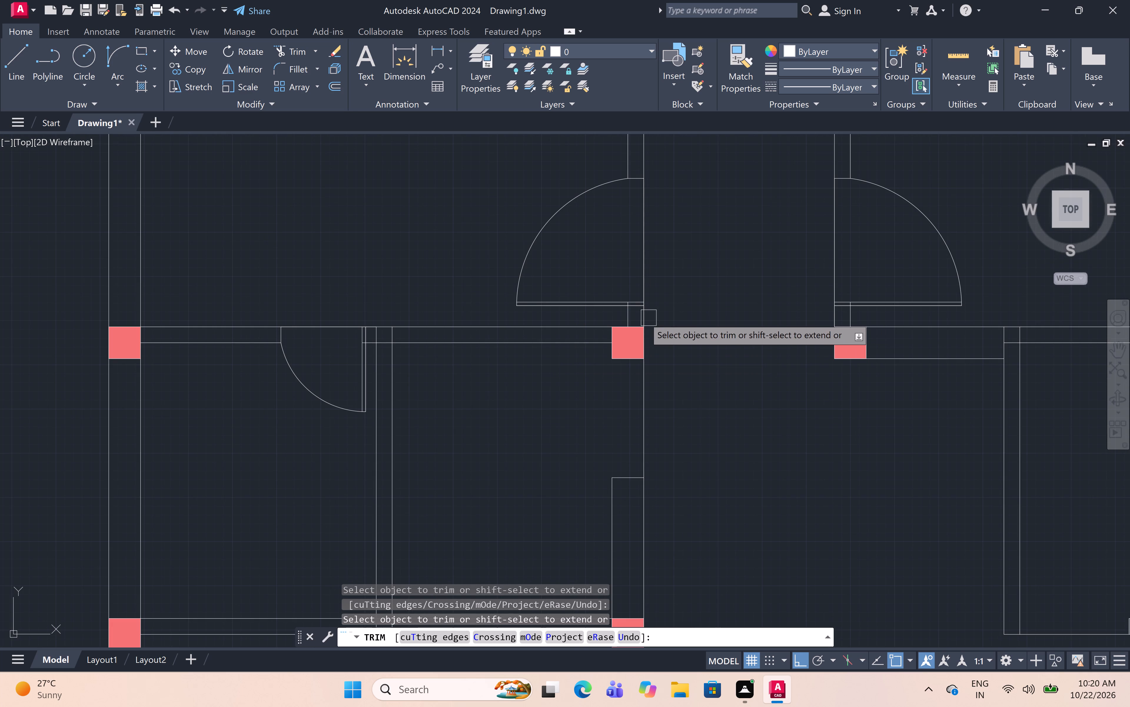
scroll(630, 307, up, 4)
click(614, 290)
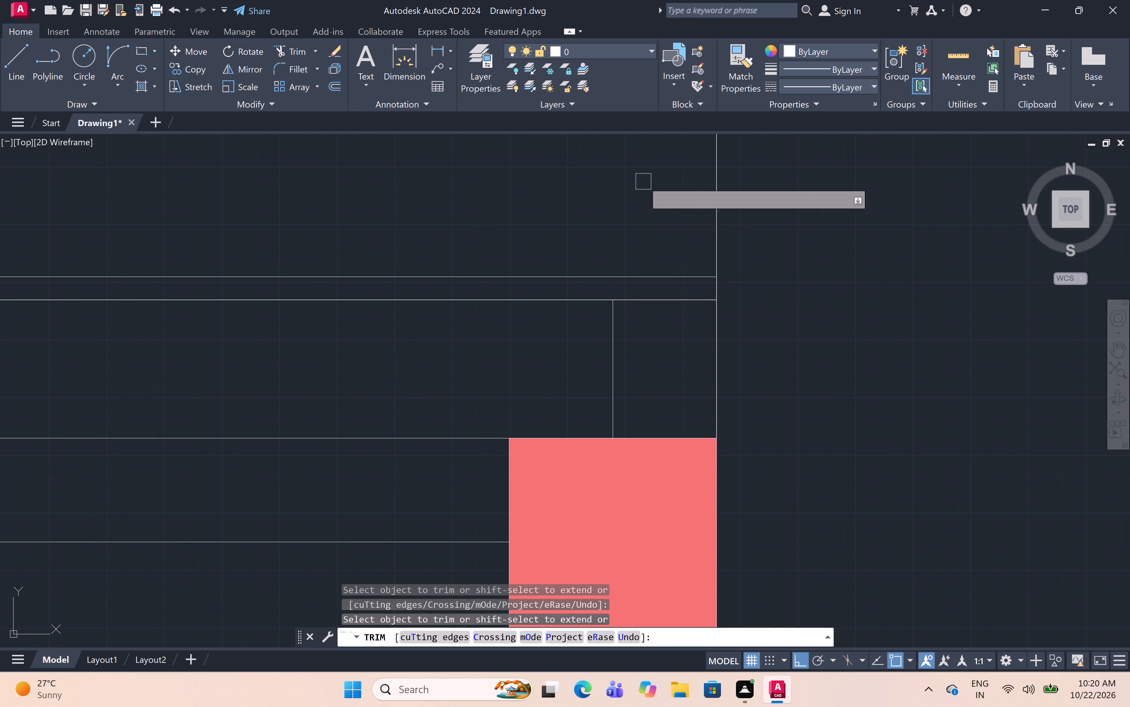
scroll(643, 181, down, 4)
middle_drag(669, 190, 750, 268)
scroll(286, 334, up, 4)
click(340, 412)
scroll(444, 290, down, 6)
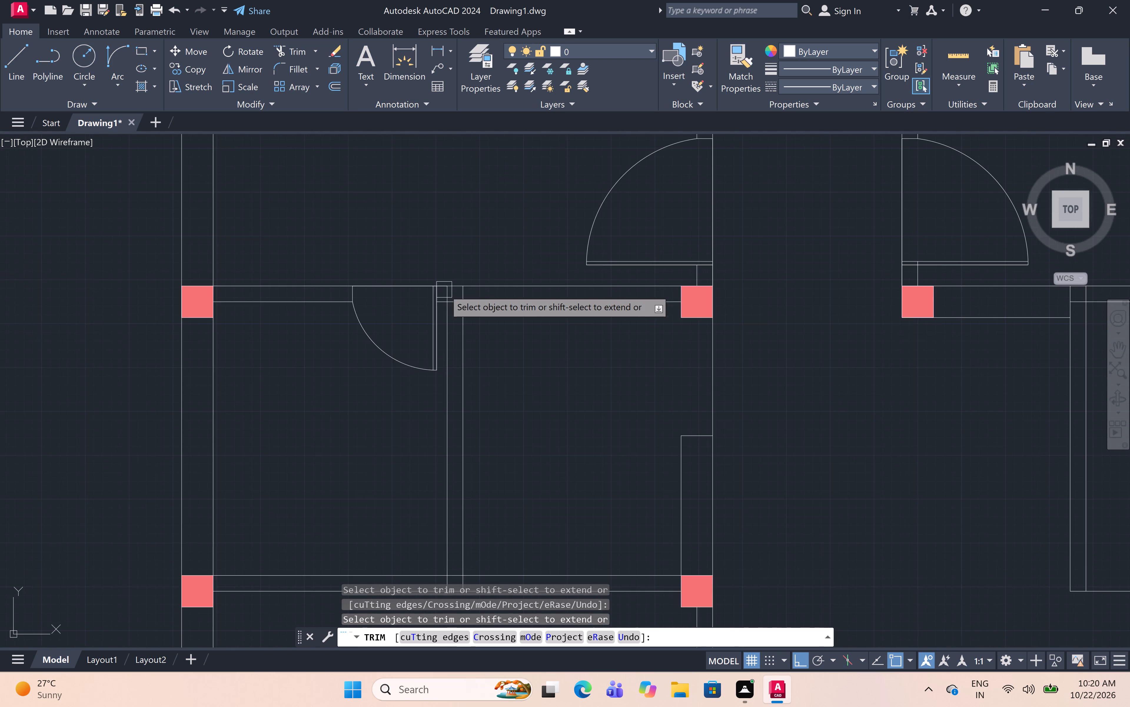
Trim the wall-line stubs between the leaf lines of the 3' doors of the room above the staircase and the upper-right room.
scroll(508, 237, down, 2)
scroll(582, 456, up, 5)
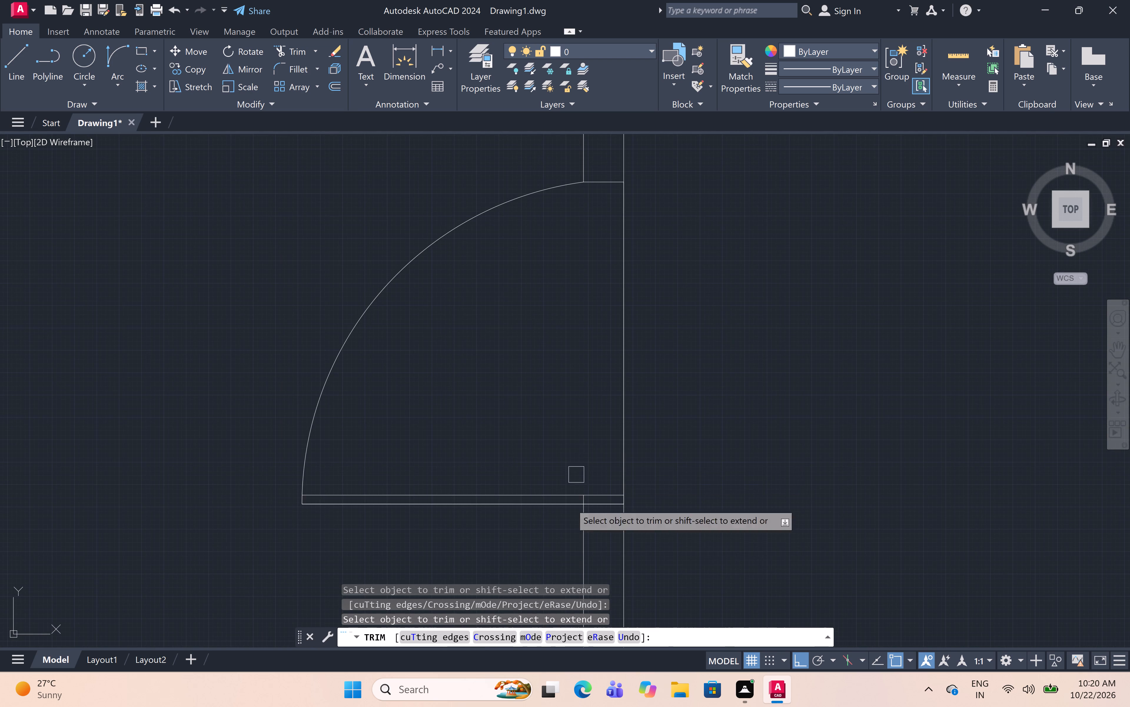
scroll(581, 531, up, 4)
click(594, 334)
scroll(591, 335, down, 5)
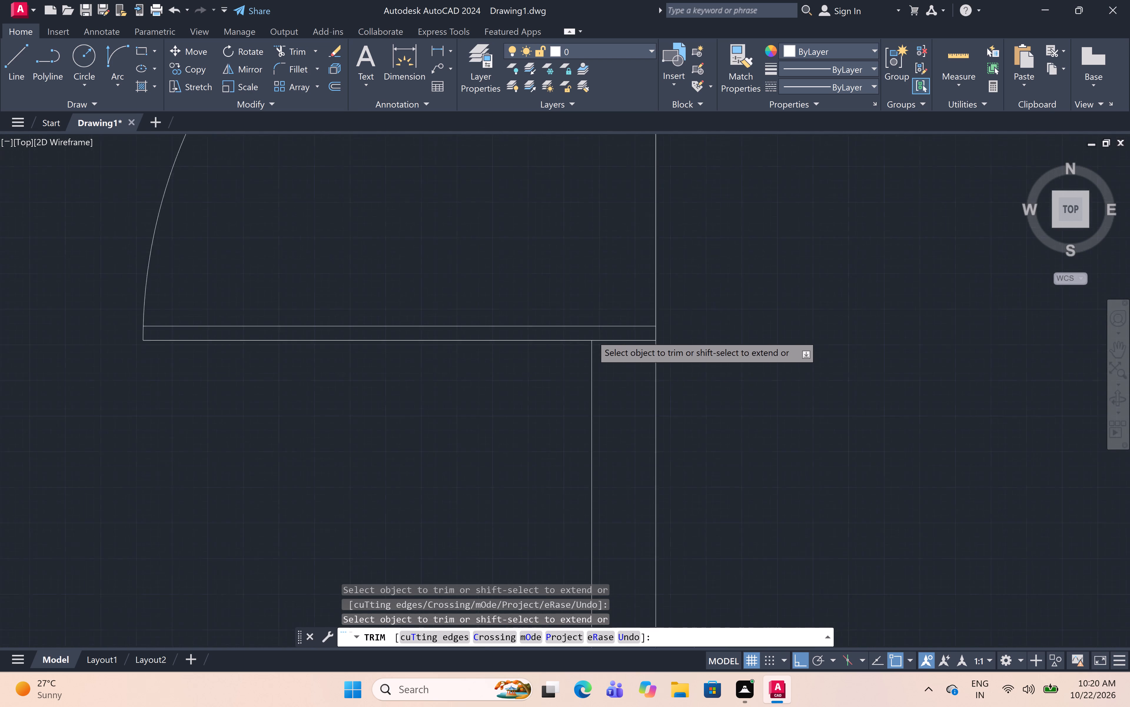
scroll(591, 335, down, 5)
scroll(641, 205, up, 4)
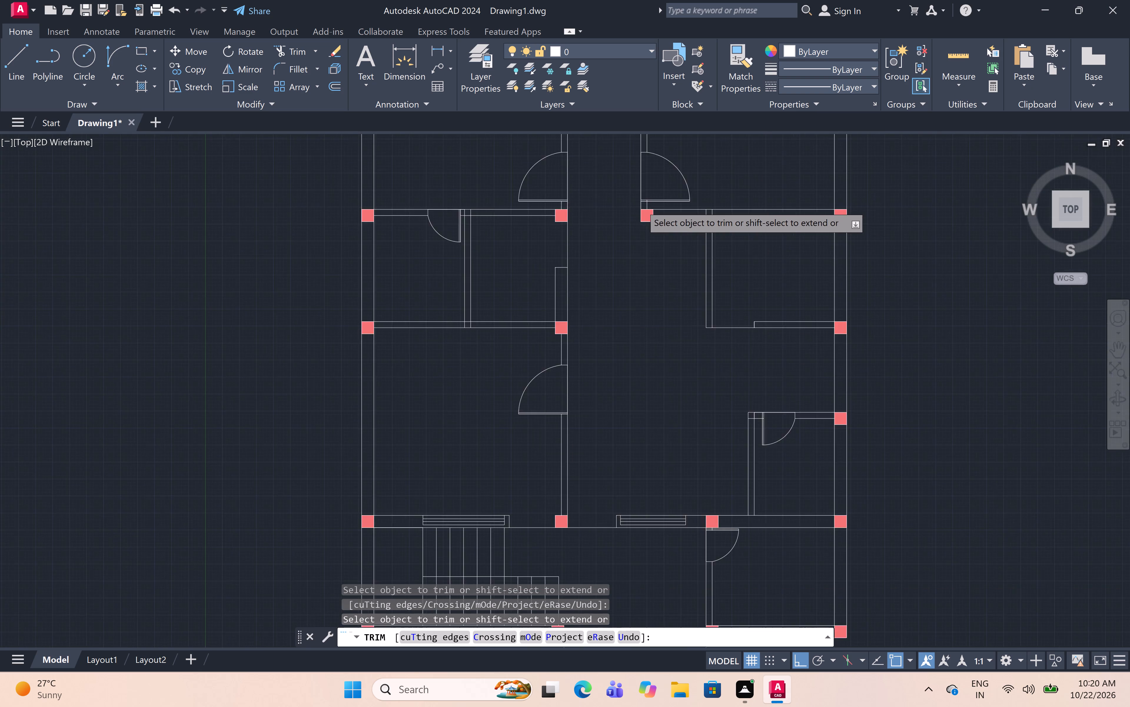
scroll(641, 205, up, 2)
middle_drag(722, 184, 723, 270)
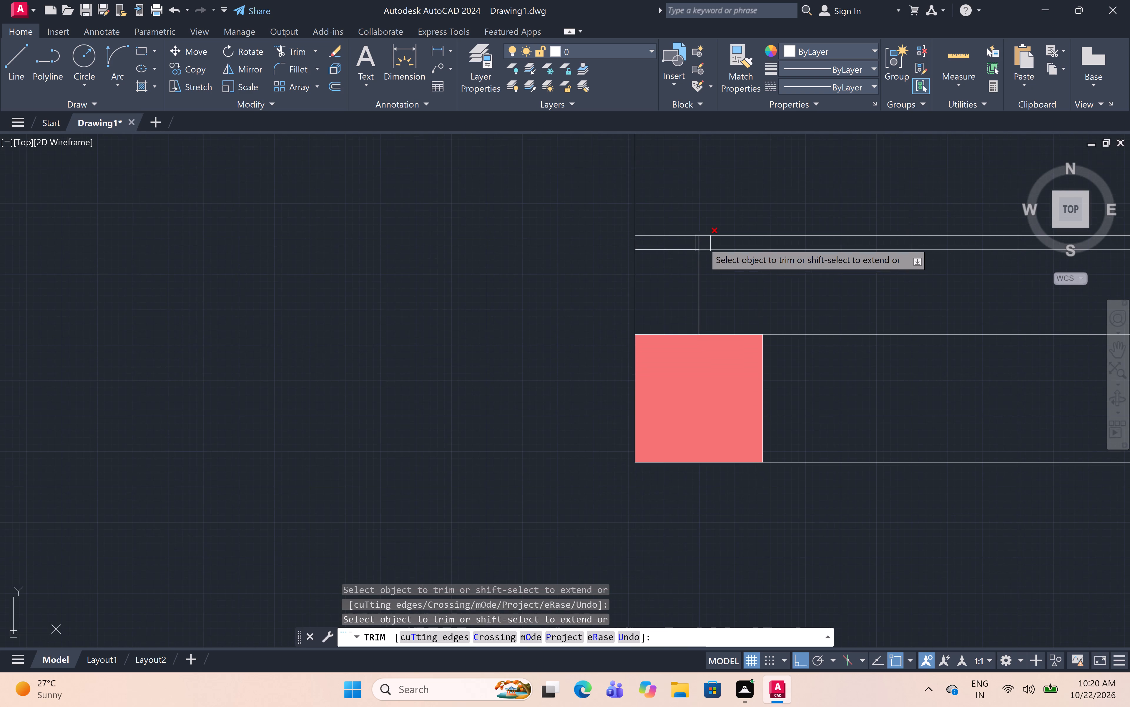
scroll(703, 242, up, 3)
click(682, 250)
scroll(538, 288, down, 4)
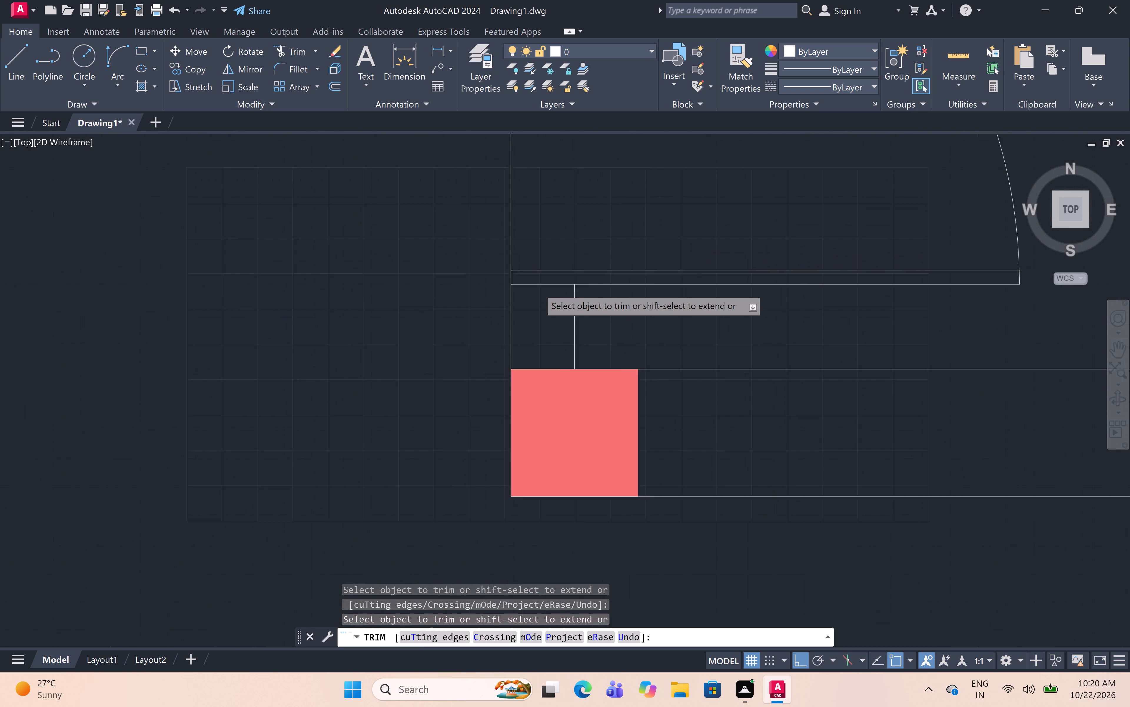
Trim the wall-line stubs between the leaf lines of the 2' doors of the small right-hand room and the lower-right room.
scroll(538, 288, down, 5)
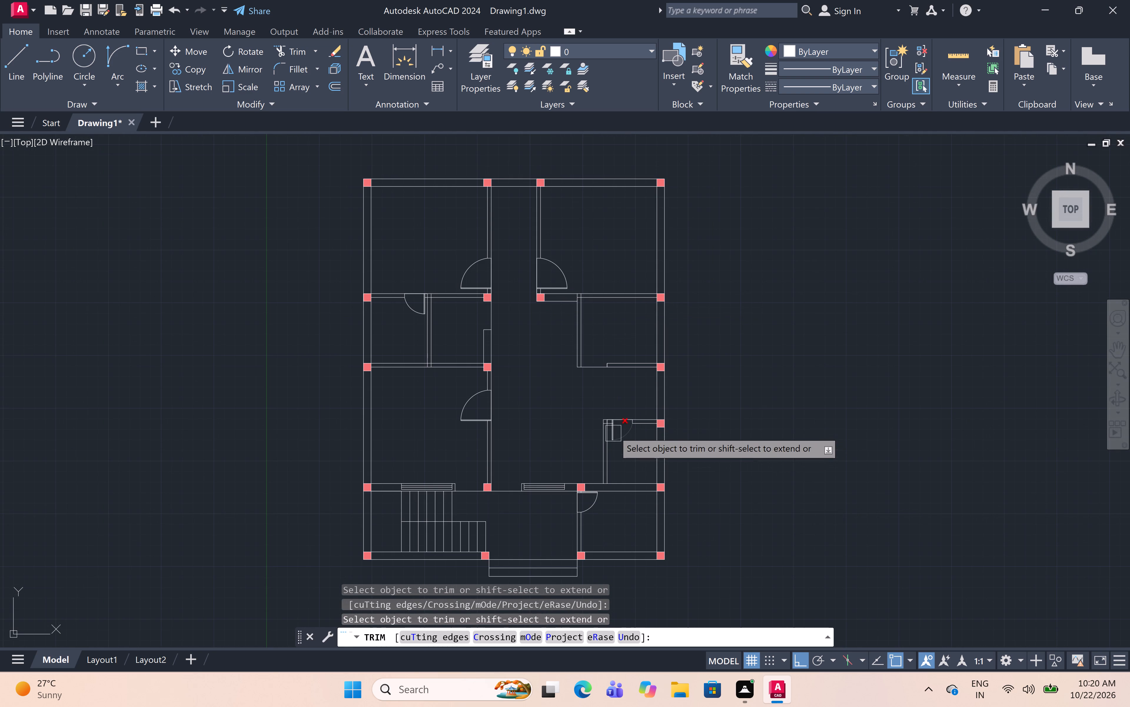
scroll(614, 430, up, 5)
scroll(598, 356, up, 4)
click(598, 355)
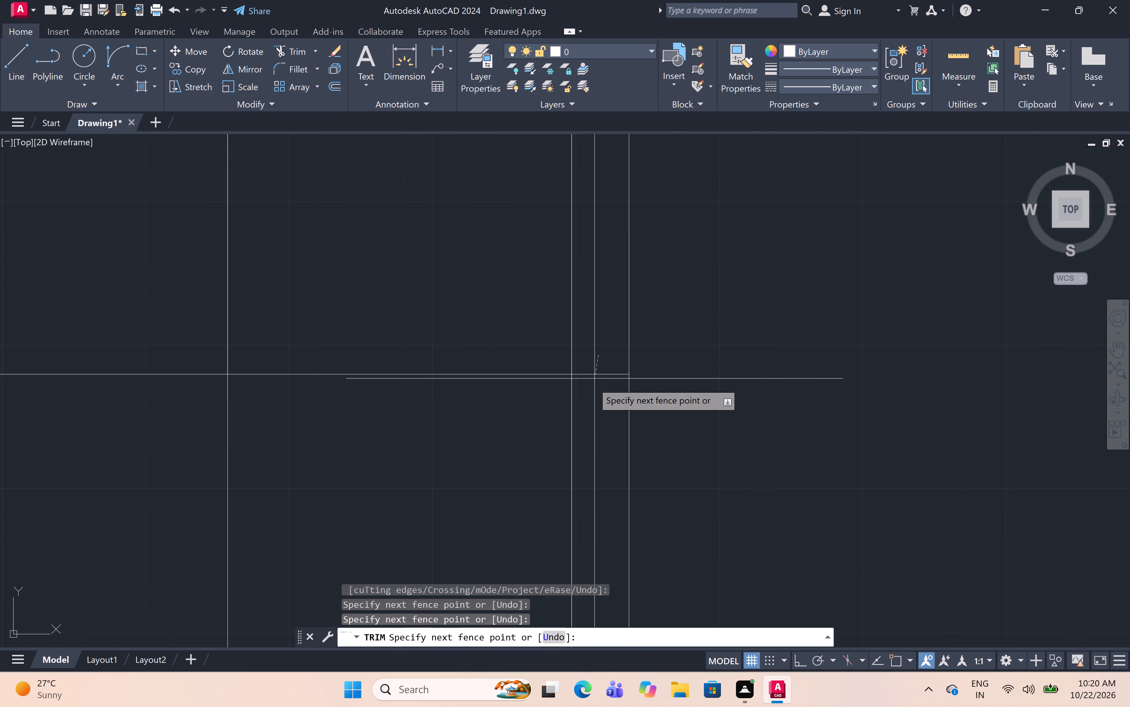
click(593, 388)
scroll(594, 385, down, 10)
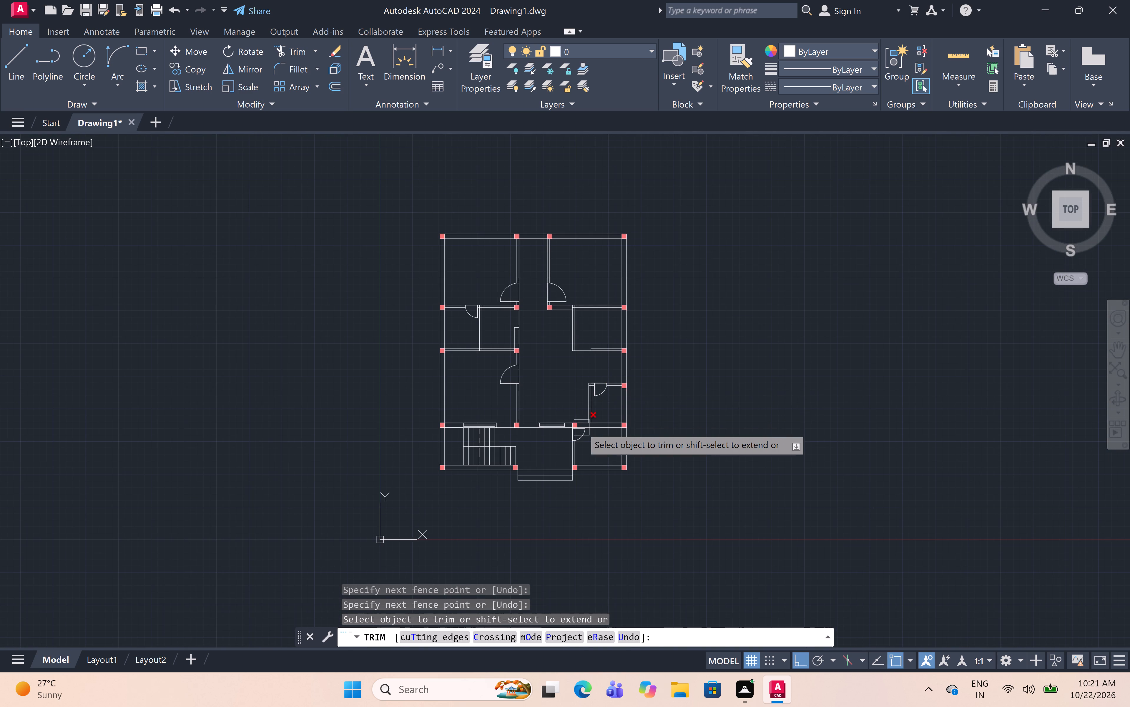
scroll(578, 431, up, 5)
scroll(545, 411, up, 5)
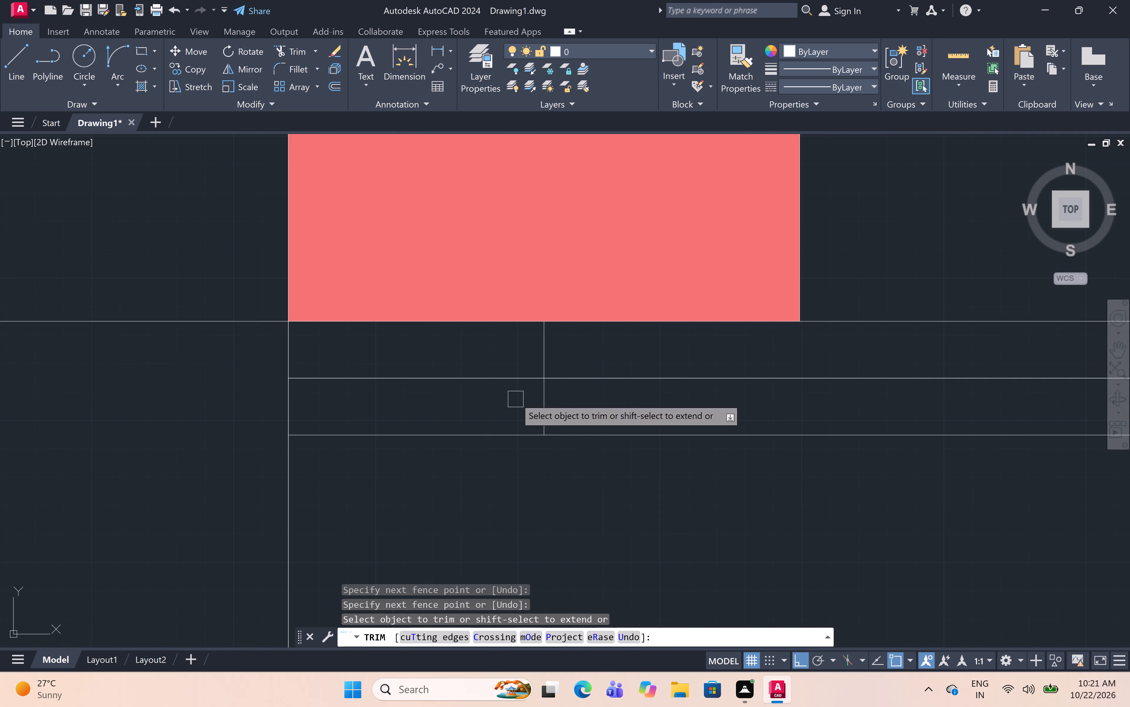
click(516, 398)
click(627, 404)
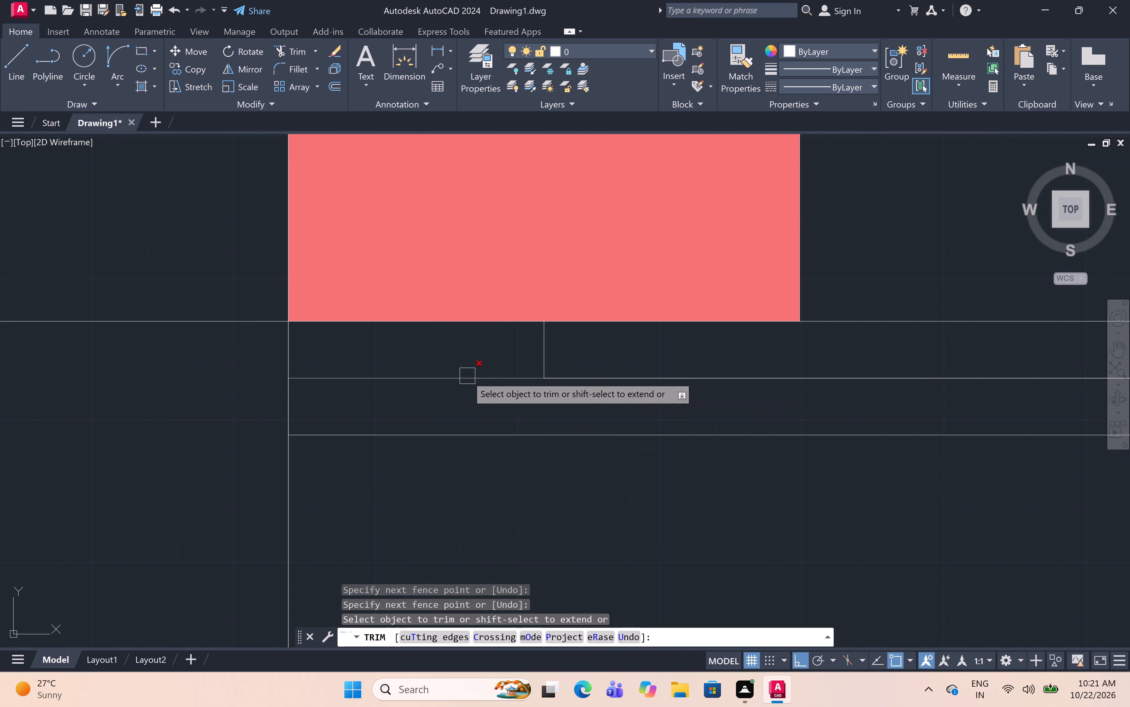
Trim the overlapping partition lines at the small right-hand room's upper-left corner into a clean corner.
scroll(484, 356, down, 9)
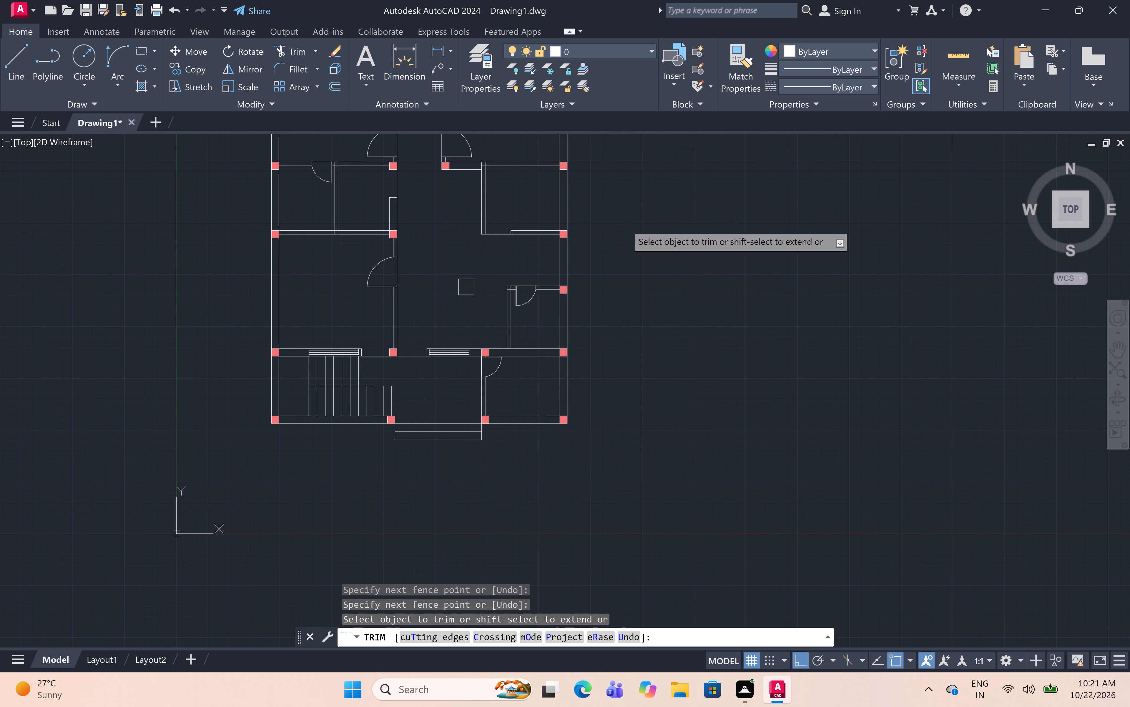
scroll(516, 290, up, 5)
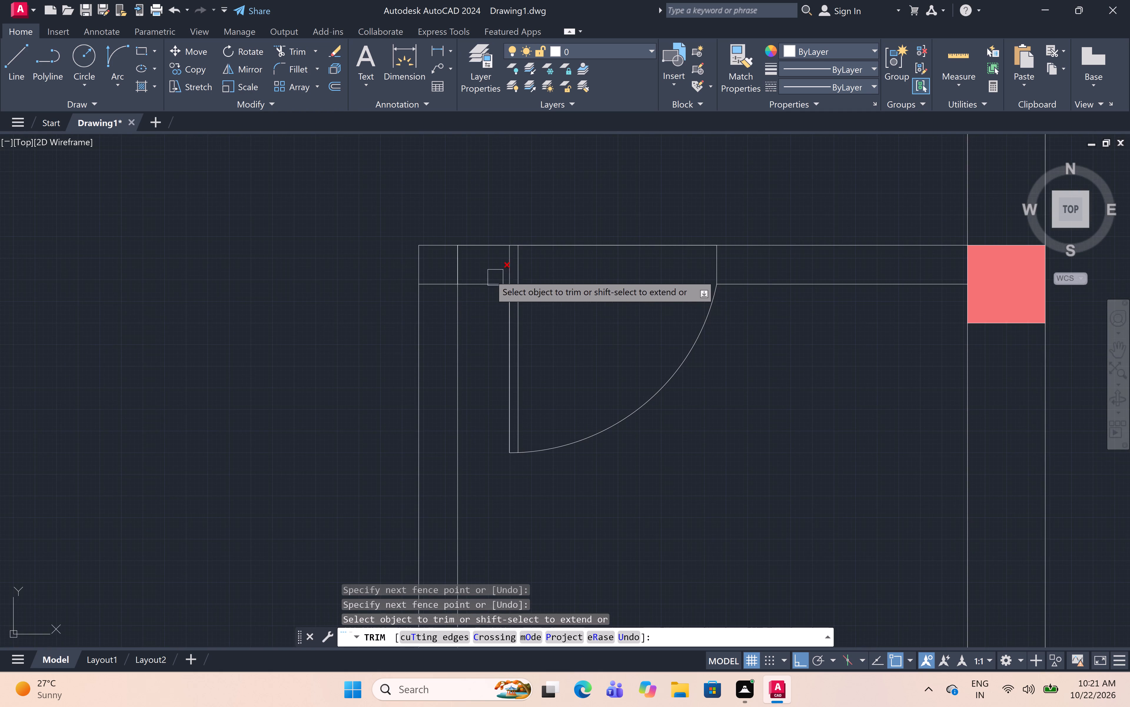
scroll(475, 268, up, 3)
click(471, 225)
click(305, 374)
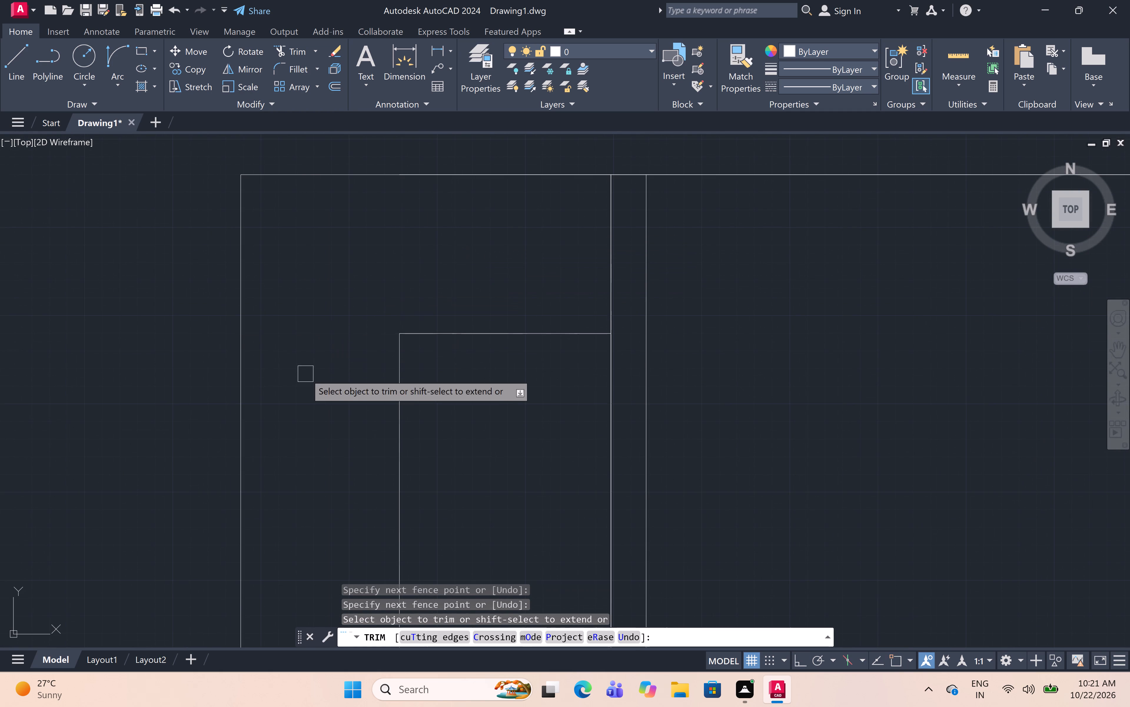
Trim the wall line crossing the base of the small right-hand room's left partition to open the junction.
scroll(316, 353, down, 10)
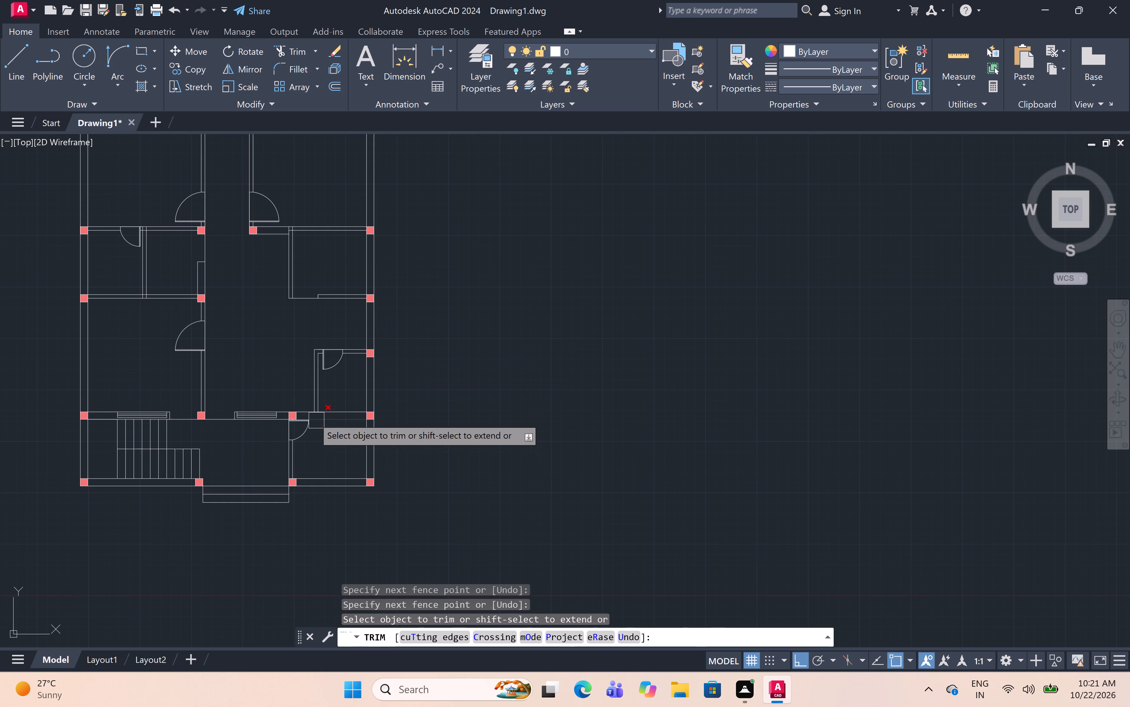
scroll(313, 416, up, 6)
click(335, 378)
scroll(355, 394, down, 7)
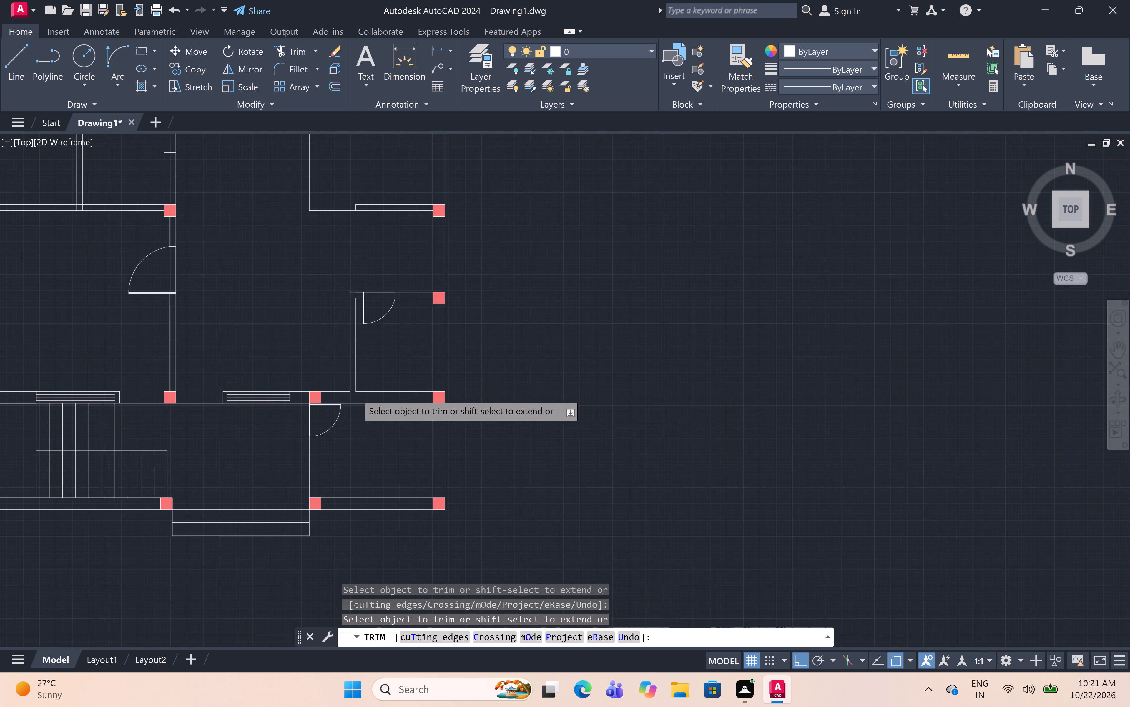
Trim the overlapping lines at the upper-left partition corner of the room below the upper-right room.
scroll(326, 200, up, 2)
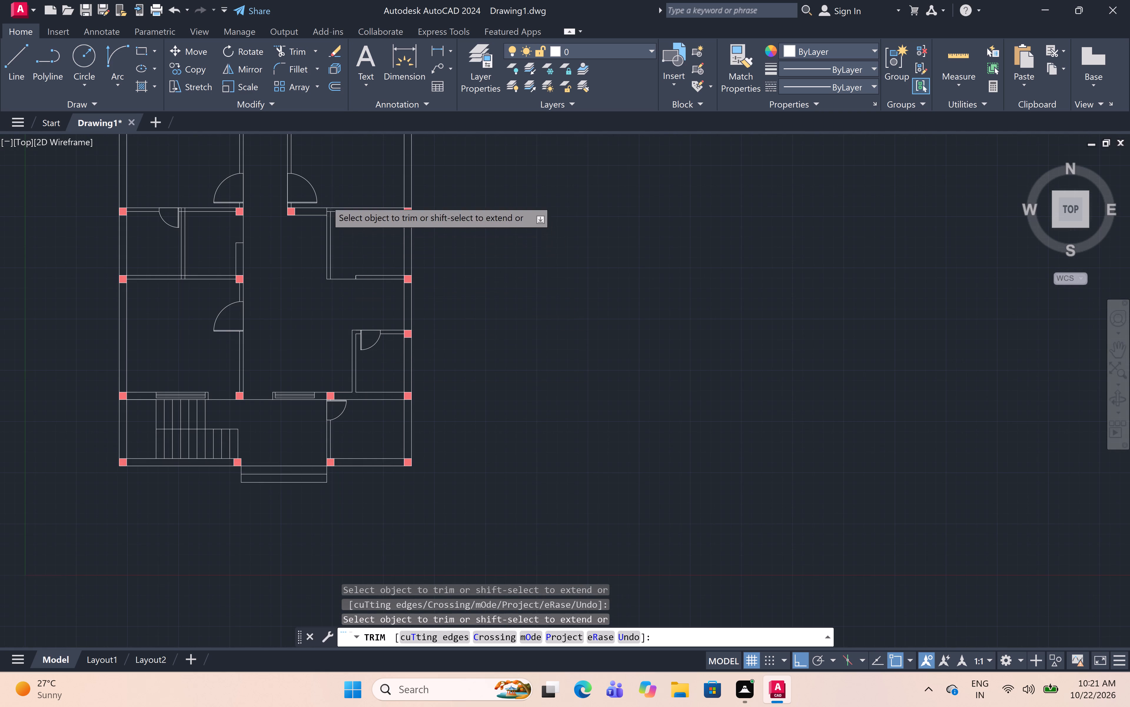
scroll(326, 200, up, 3)
click(352, 310)
click(368, 296)
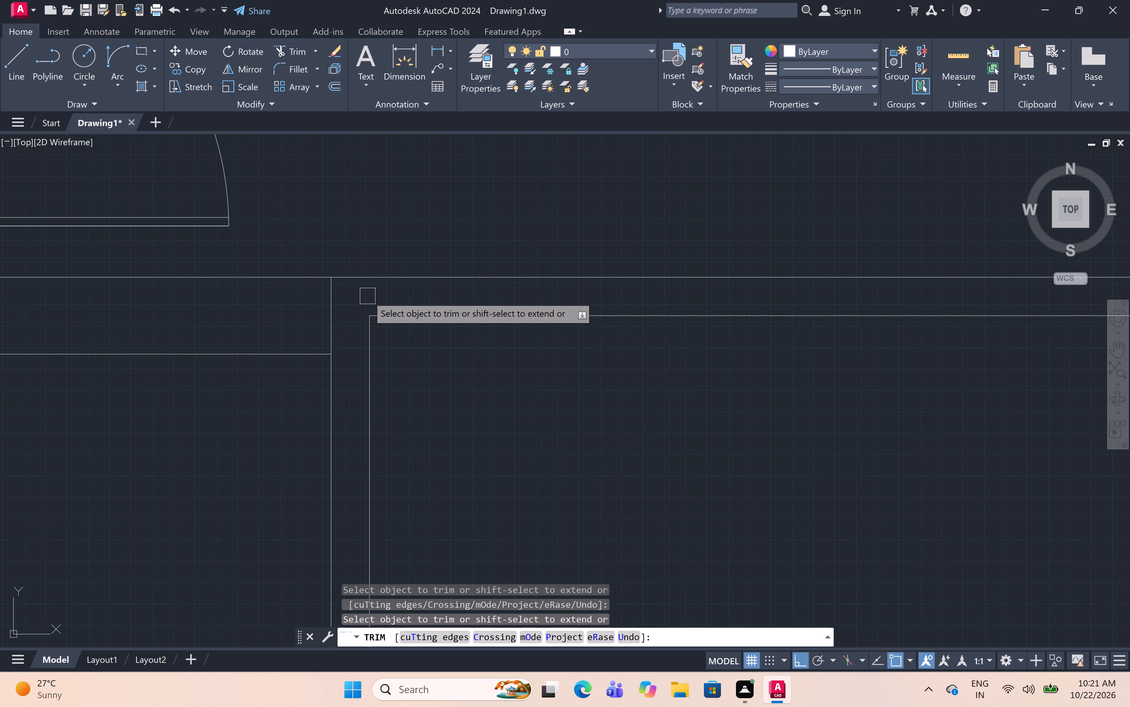
click(287, 296)
click(334, 296)
Trim the overlapping lines where the partition between the two small left-hand rooms meets the wall below, opening the junction.
scroll(335, 295, down, 5)
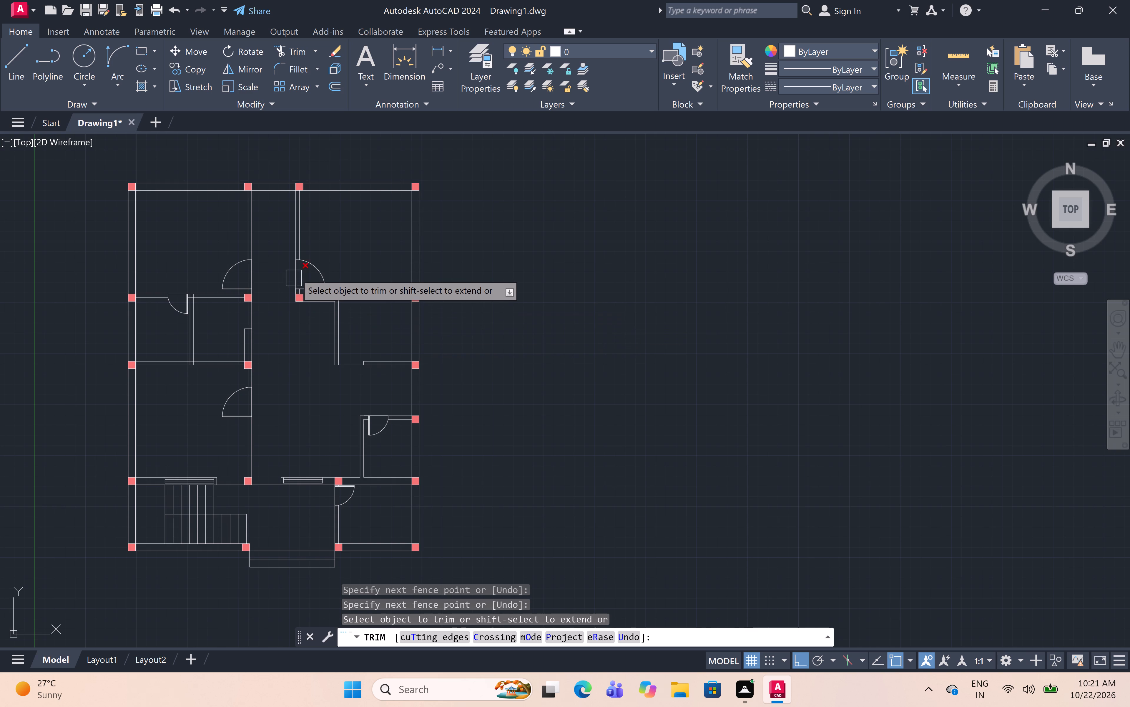
scroll(291, 290, up, 5)
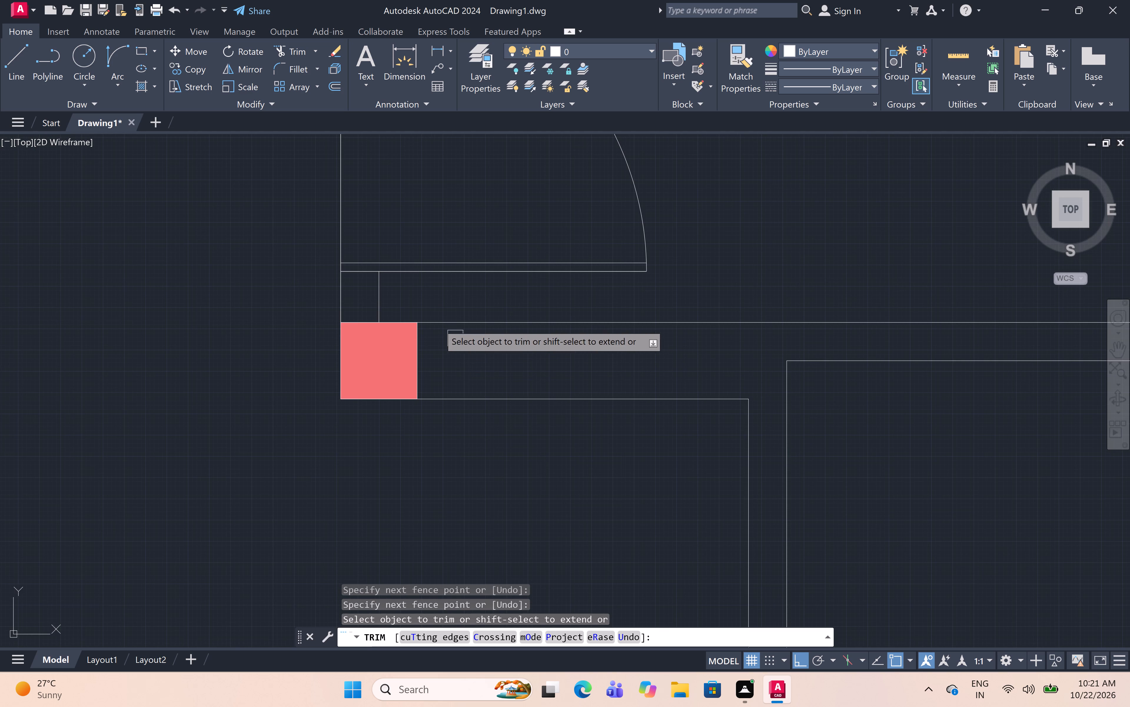
scroll(433, 323, down, 5)
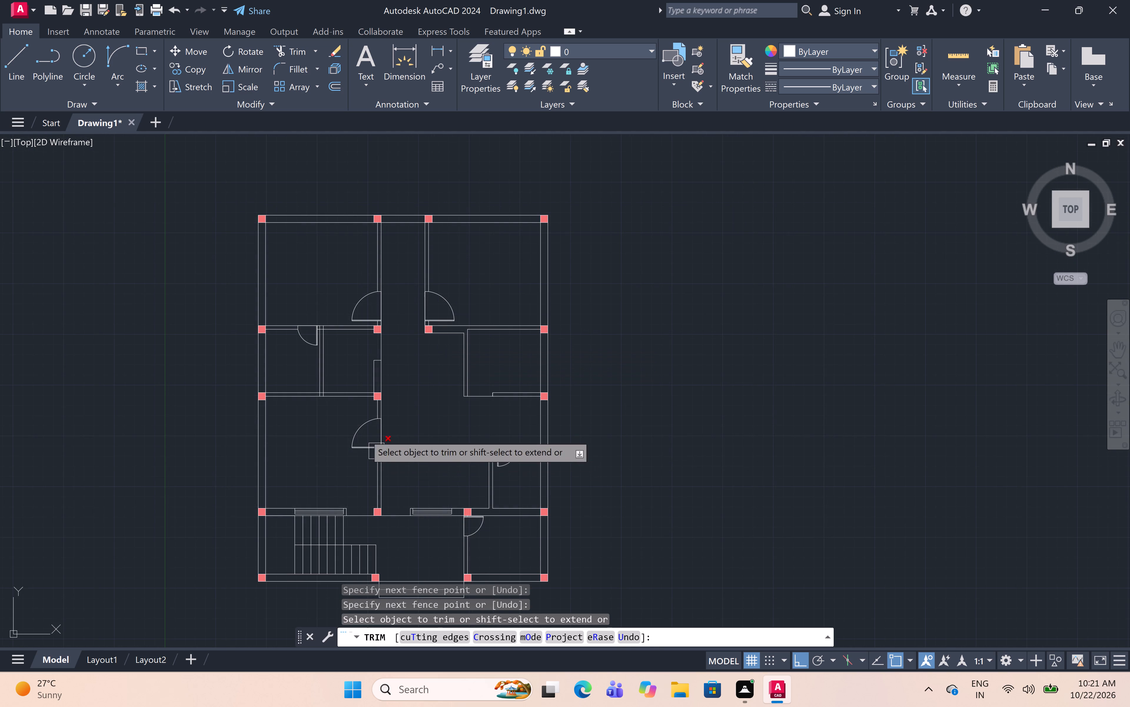
scroll(318, 385, up, 5)
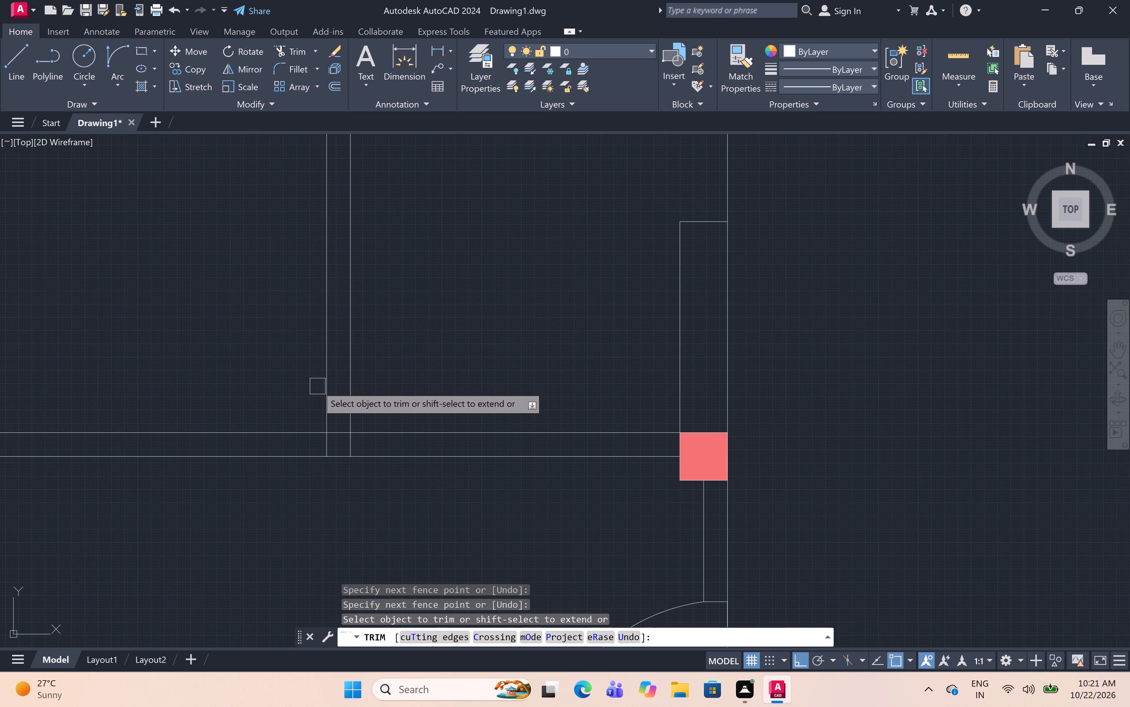
scroll(327, 441, up, 2)
click(300, 440)
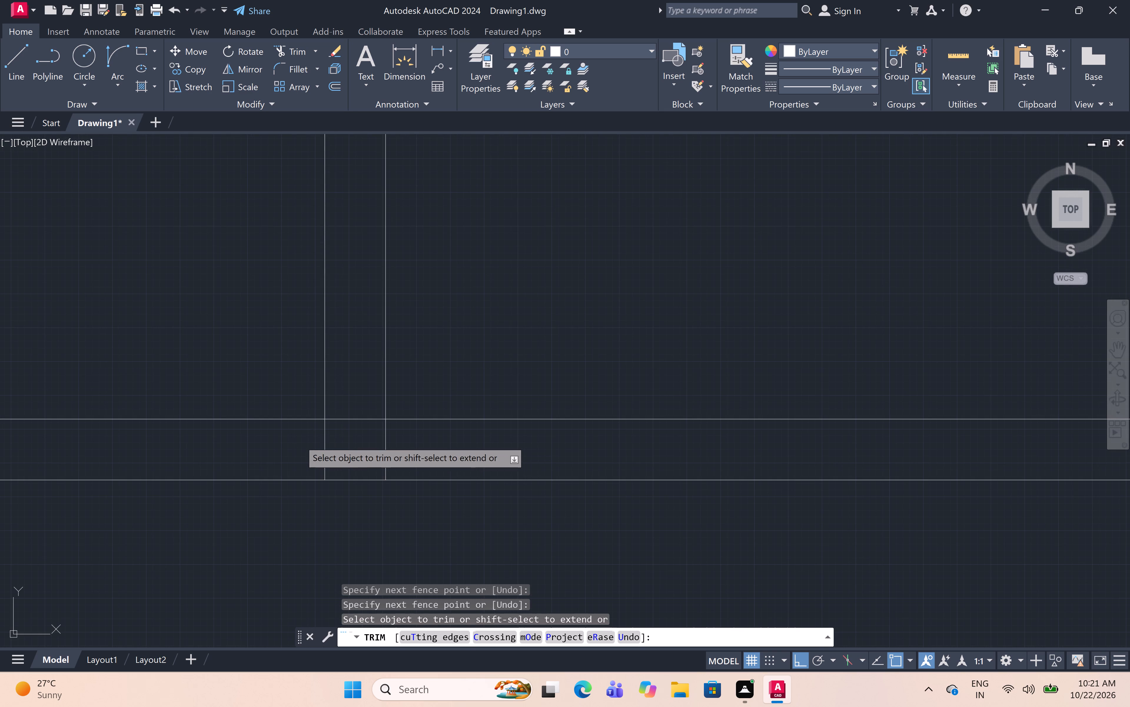
click(428, 462)
click(364, 403)
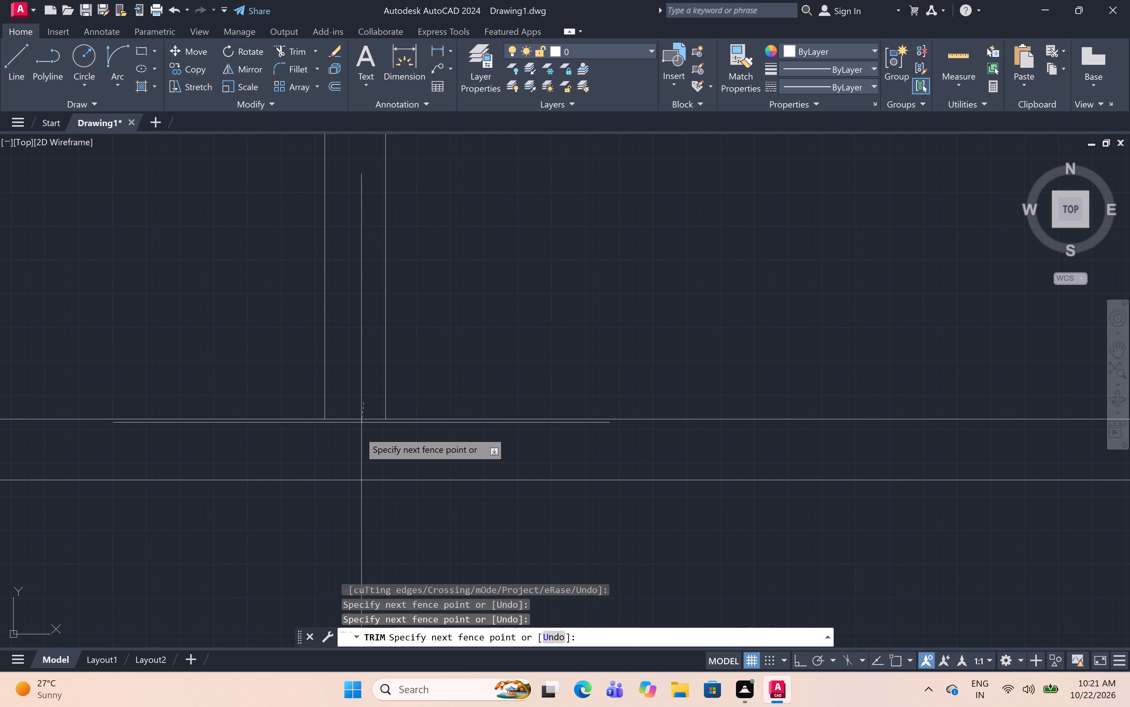
click(359, 434)
Trim the overlapping lines at the upper end of the same partition, beside the 2' door, to open the junction.
scroll(358, 433, down, 5)
middle_drag(370, 363, 373, 361)
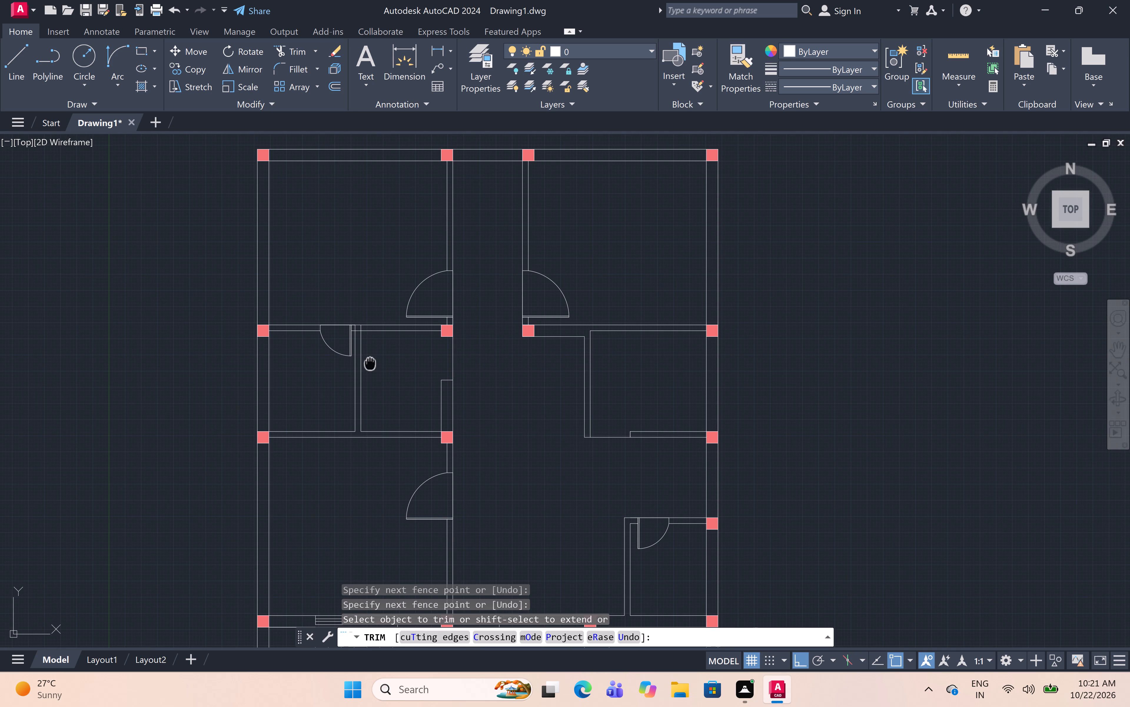
middle_drag(373, 361, 438, 425)
scroll(423, 393, up, 7)
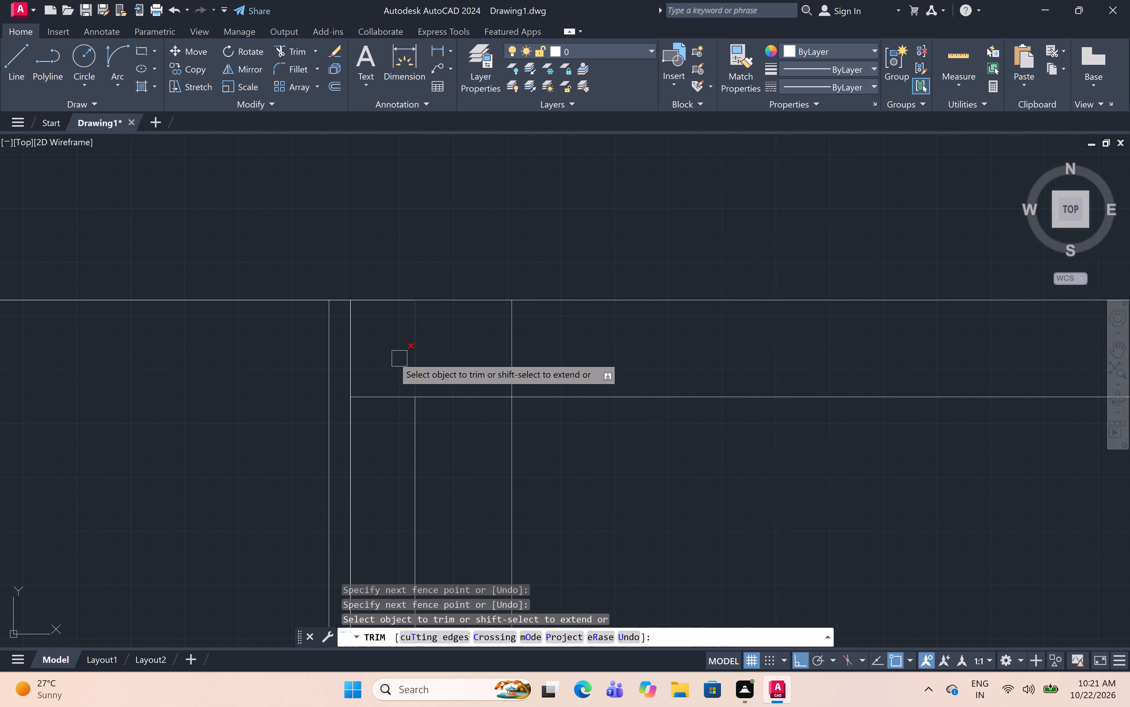
click(391, 356)
click(556, 353)
click(461, 367)
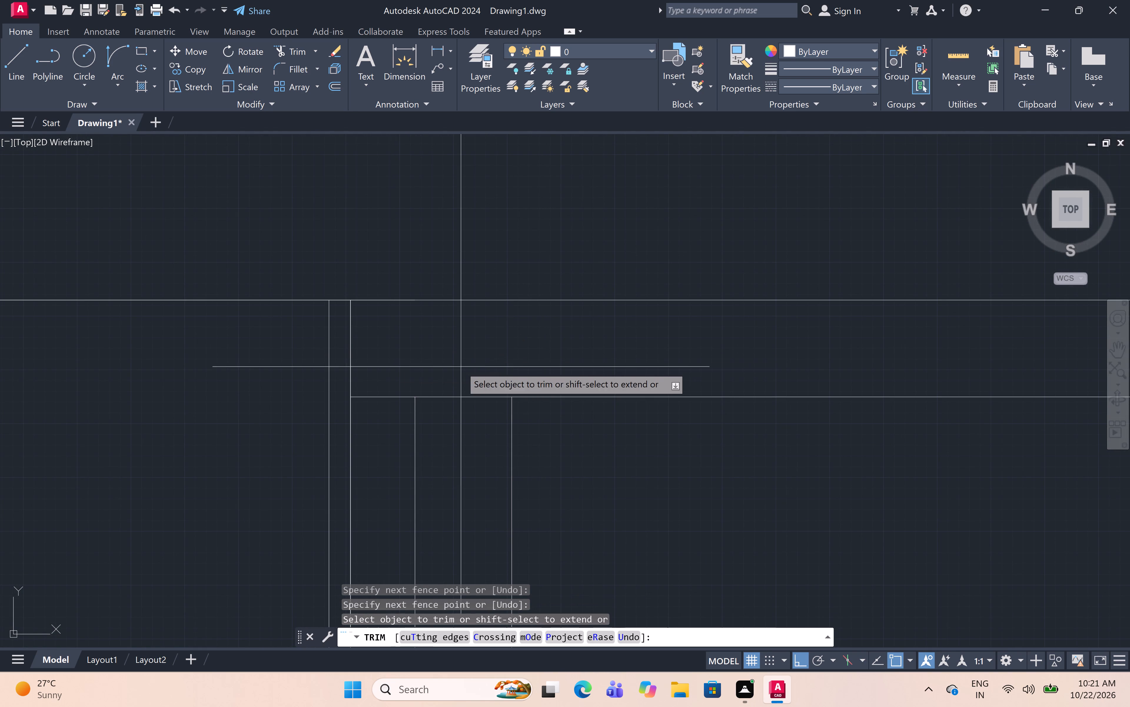
click(471, 454)
Examine the whole floor plan for remaining untrimmed wall and partition junctions, and end the trimming.
scroll(458, 431, down, 7)
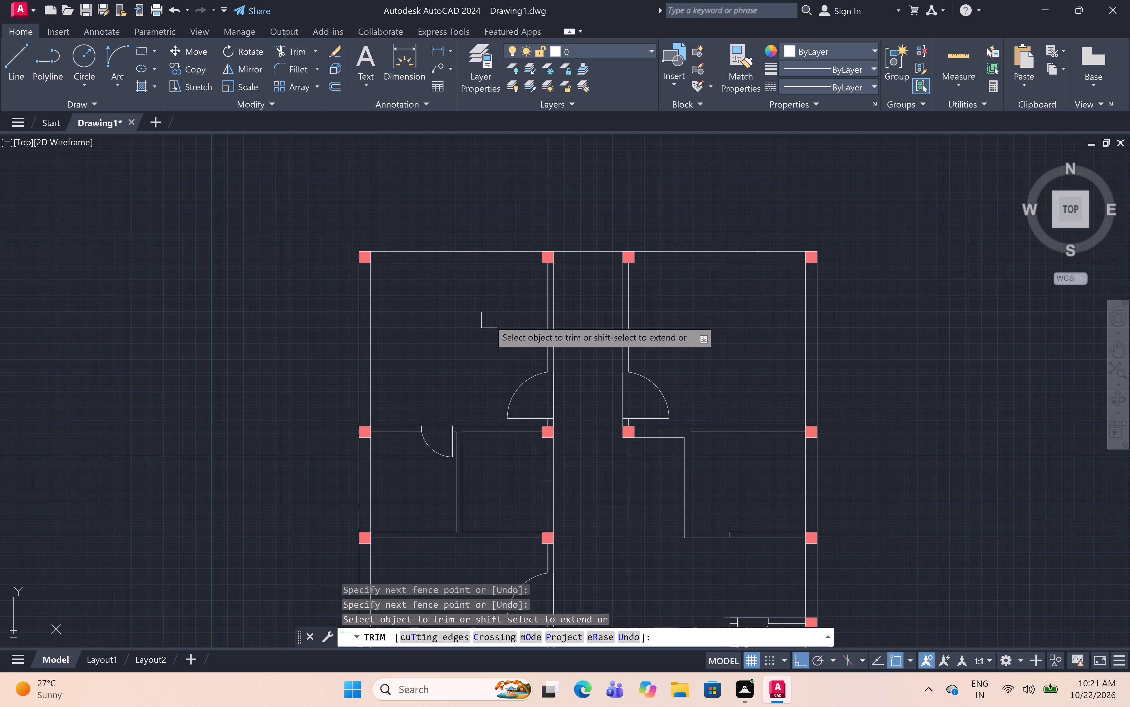
scroll(489, 320, down, 2)
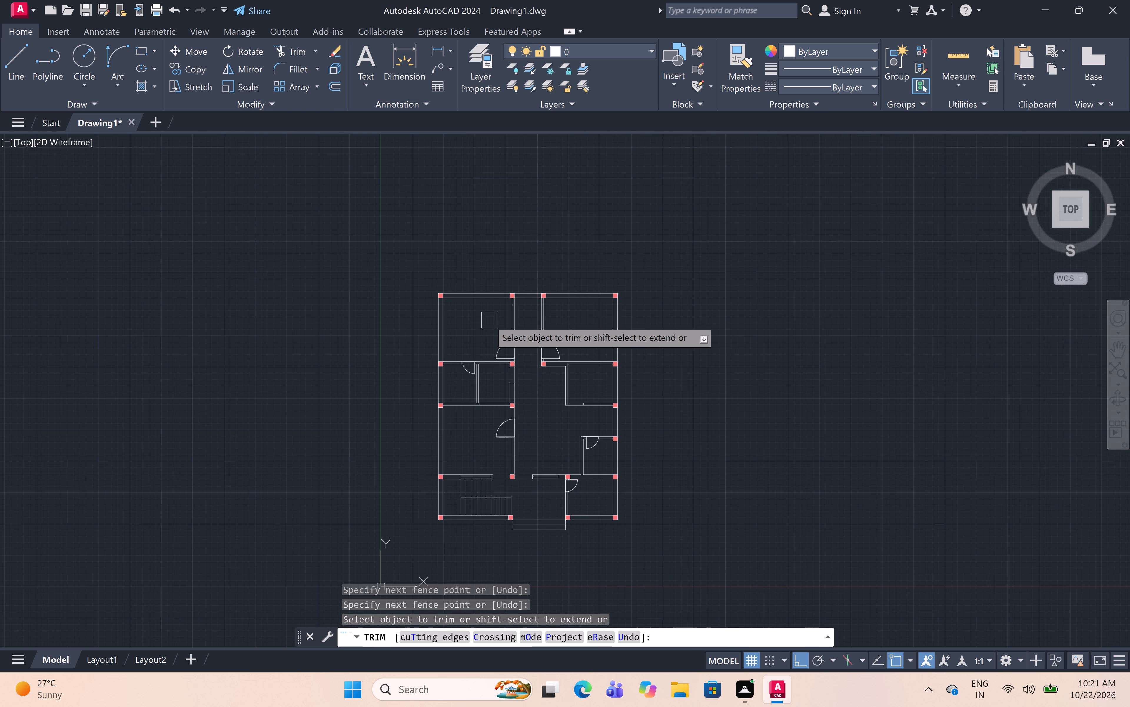
scroll(481, 554, up, 1)
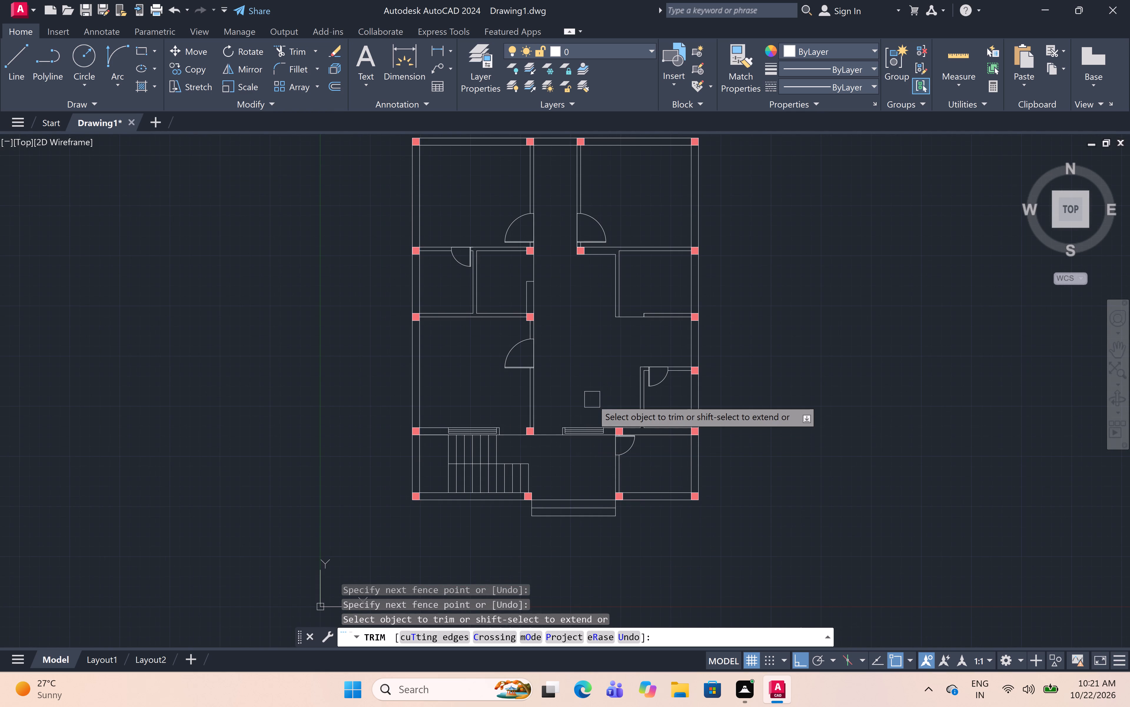
middle_drag(593, 400, 600, 420)
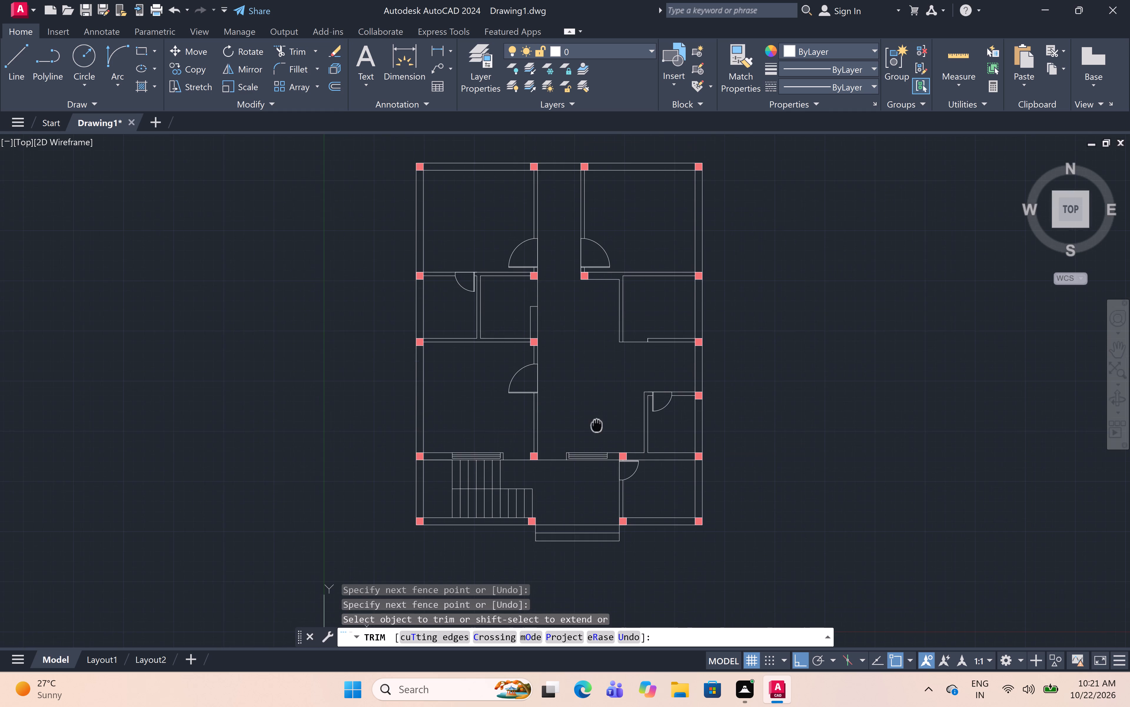
middle_drag(600, 420, 615, 441)
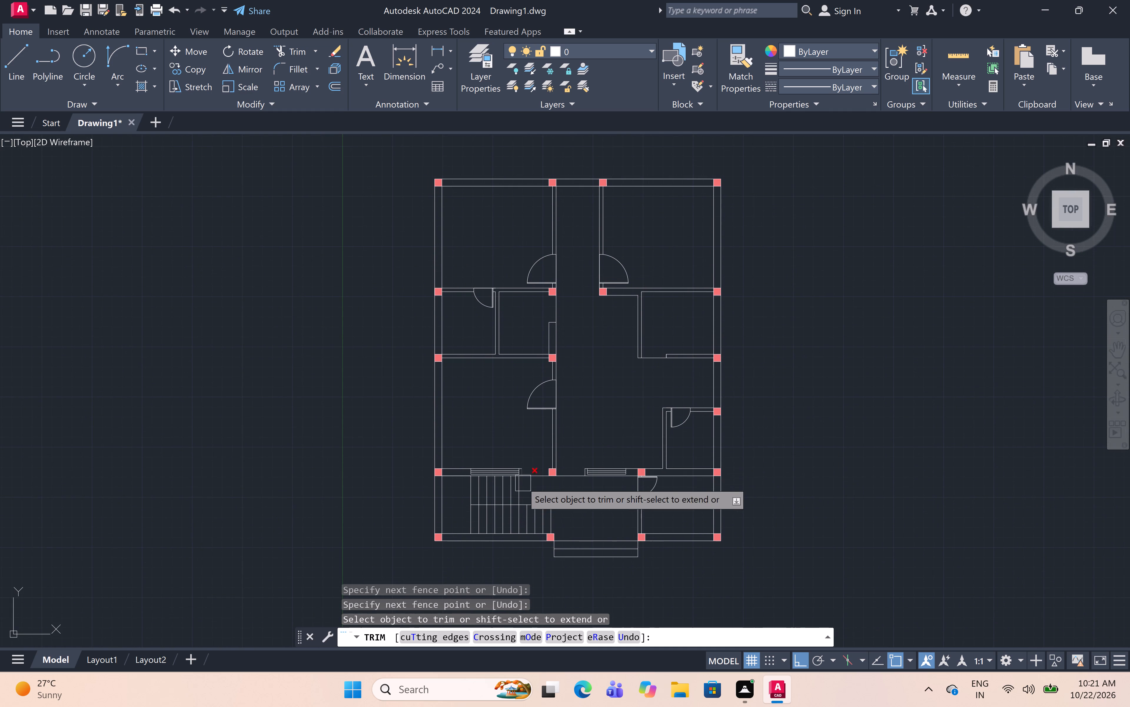
scroll(517, 477, up, 3)
scroll(569, 409, down, 3)
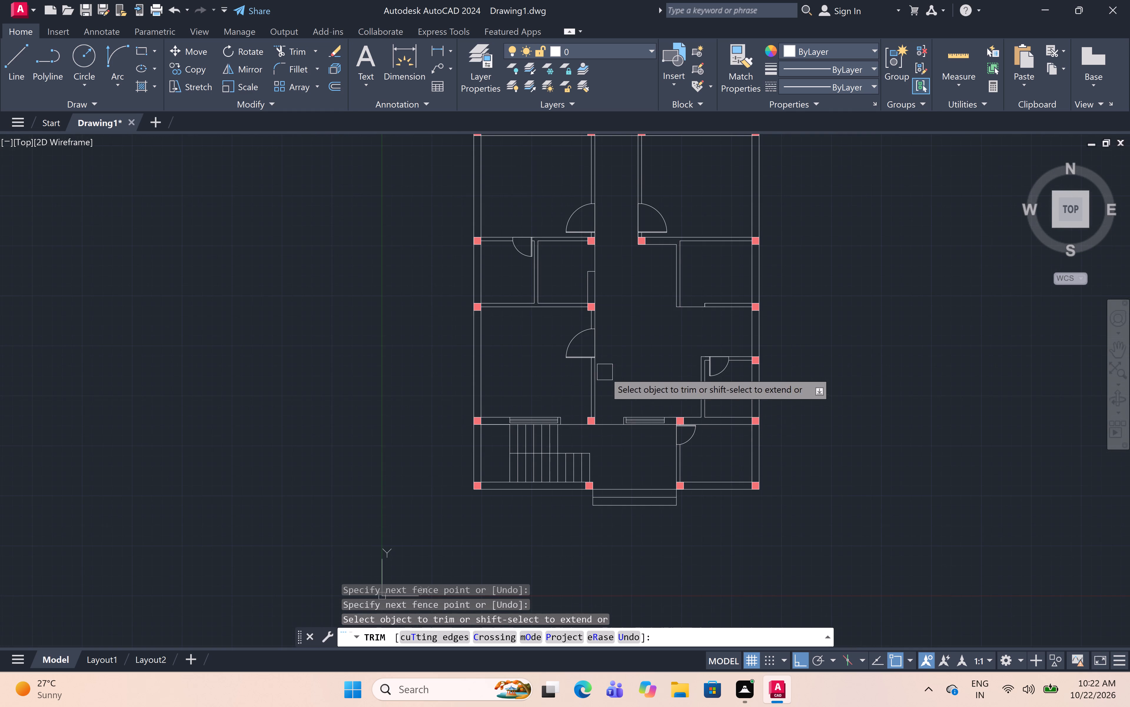
middle_drag(605, 372, 606, 411)
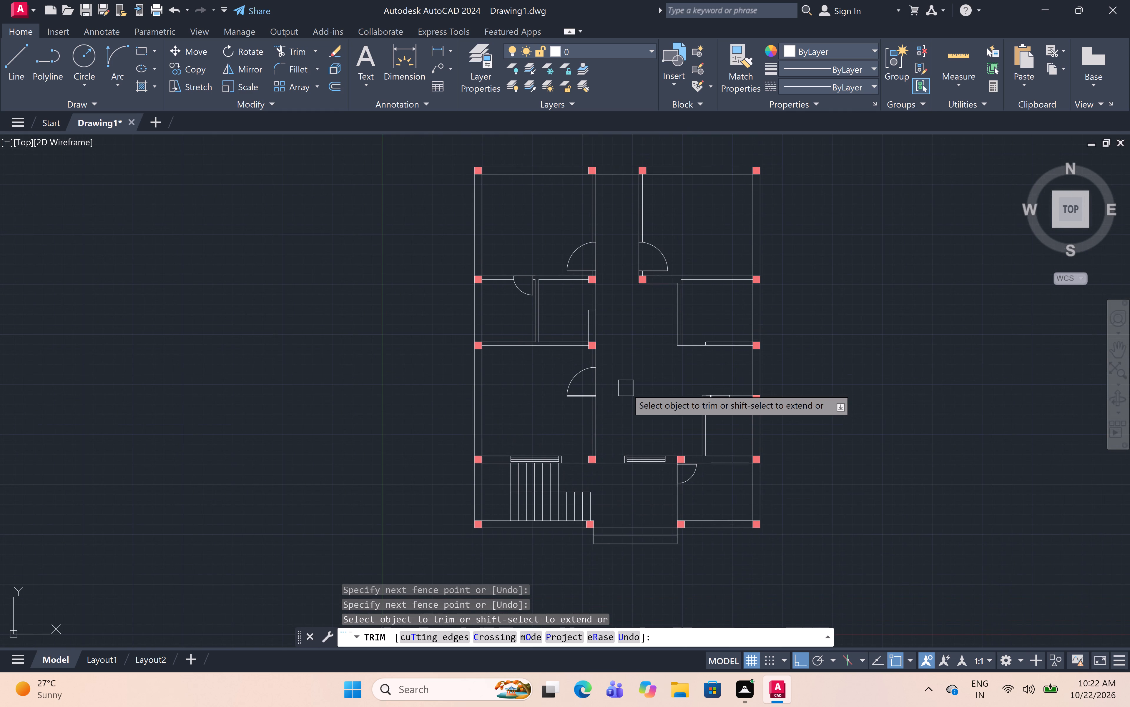
key(Escape)
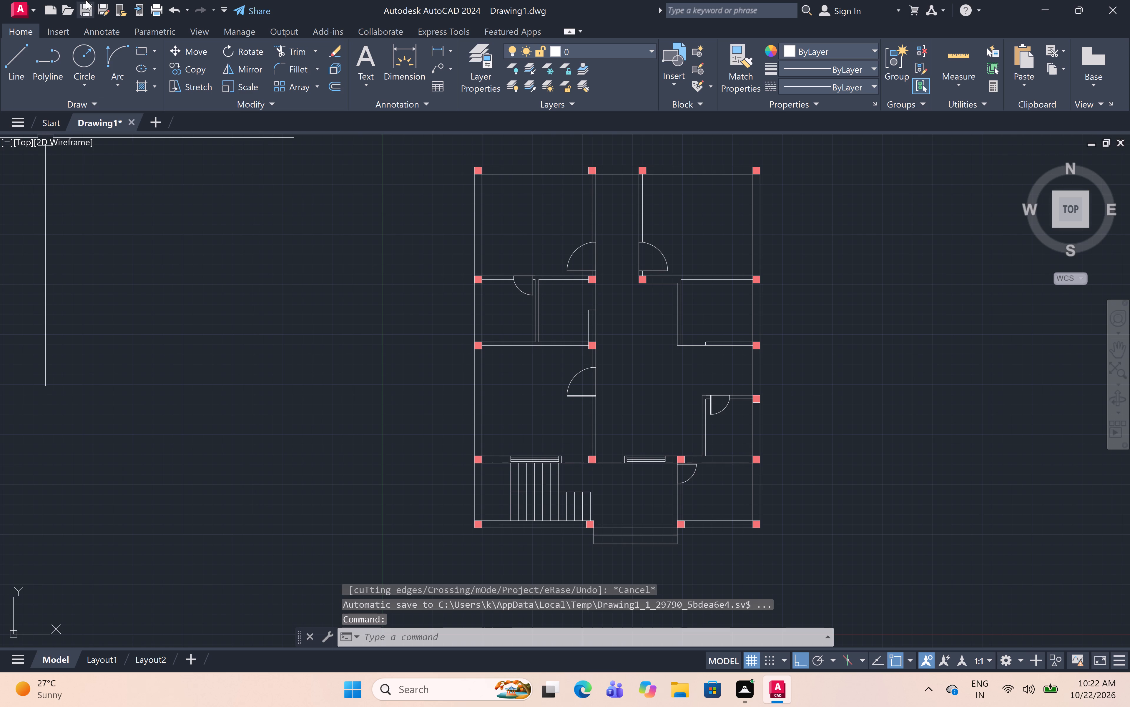
Open the existing drawing 13-9-26 floor plan (3).
click(22, 5)
click(248, 131)
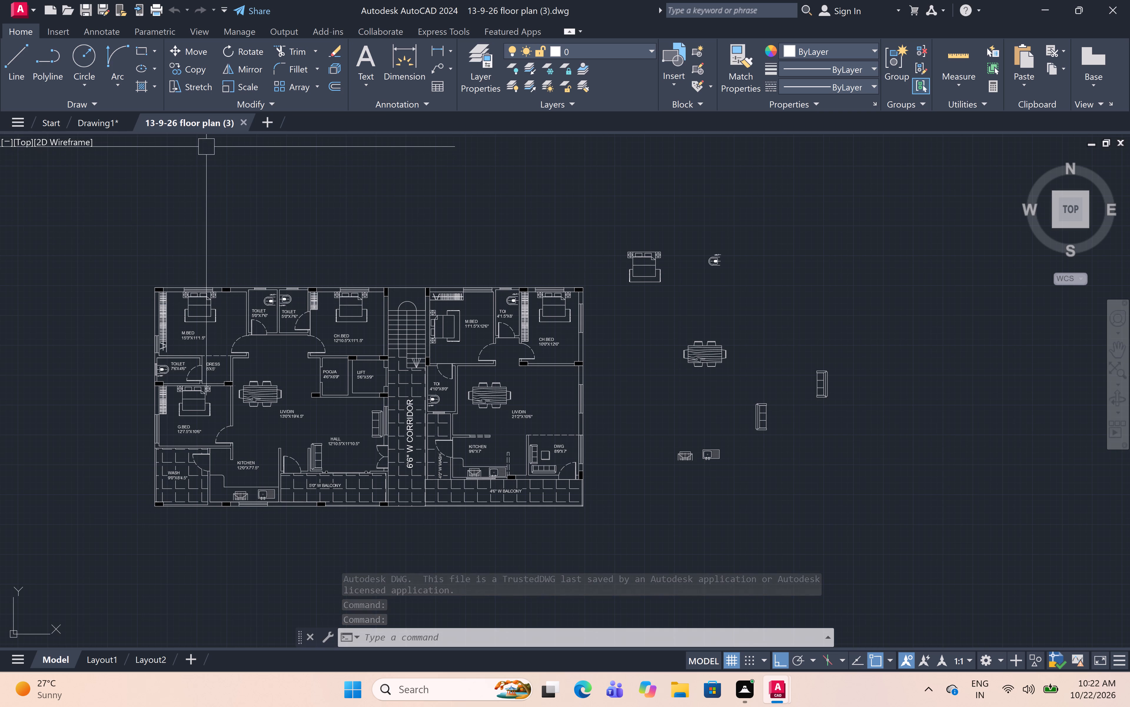
Copy the loose furniture and fixture symbols beside that floor plan into Drawing1, placing them outside the building's right-hand wall.
drag(609, 214, 609, 217)
click(875, 494)
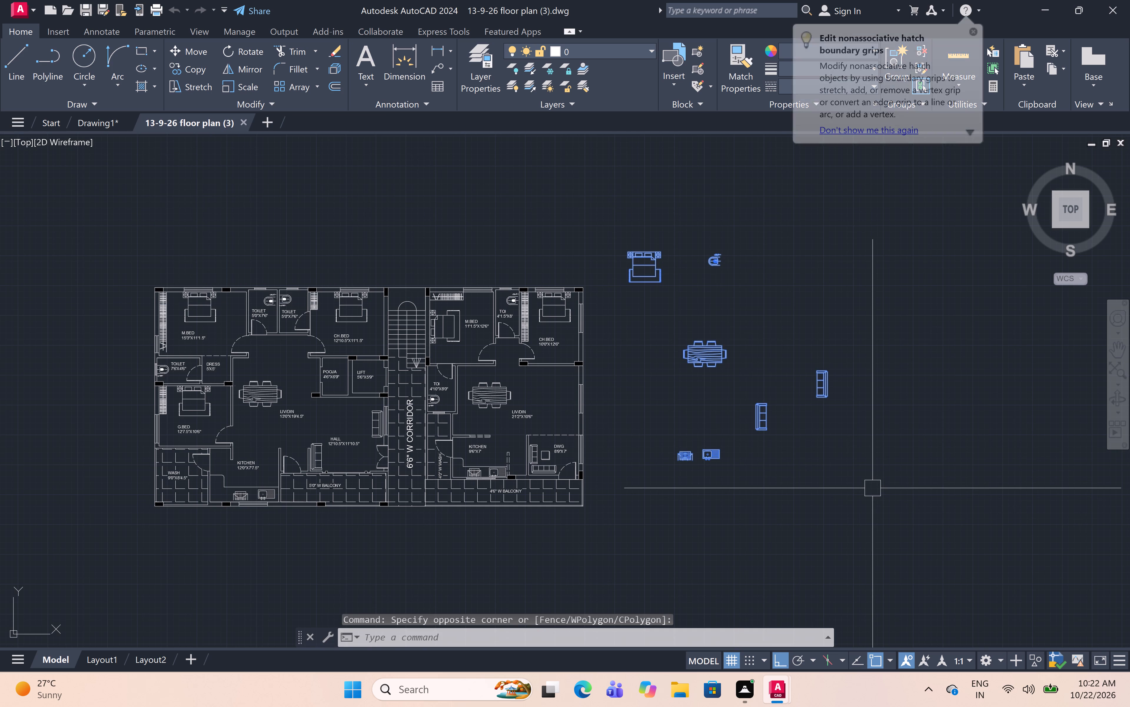
key(ctrl+c)
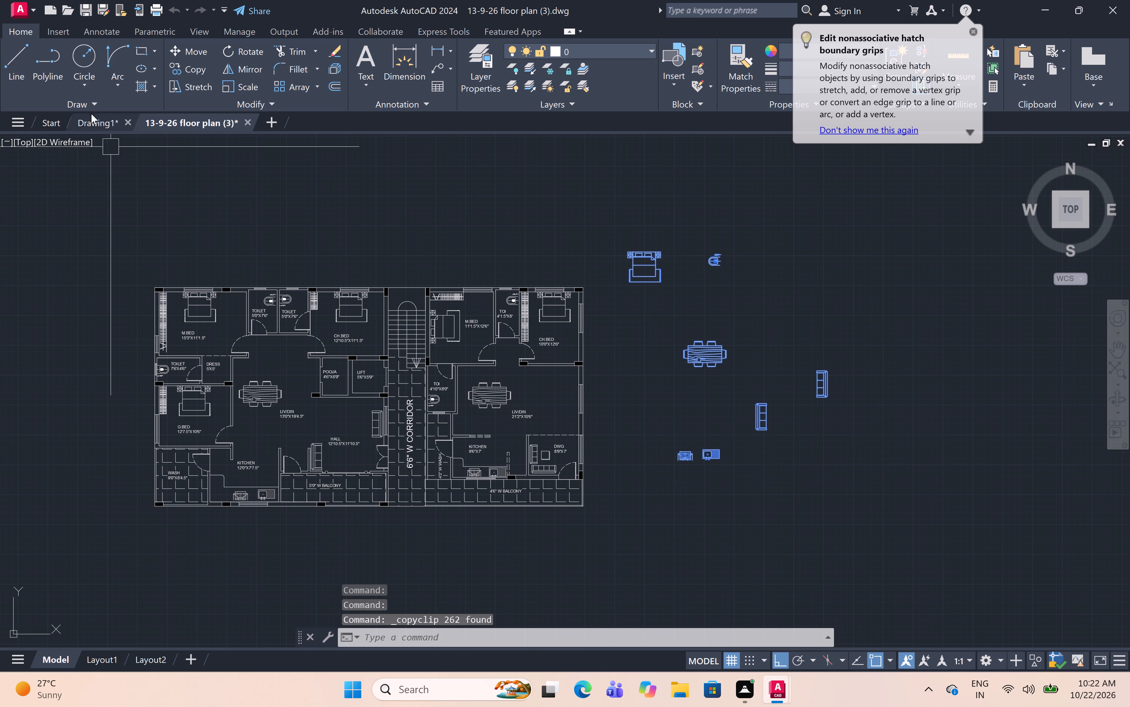
click(84, 114)
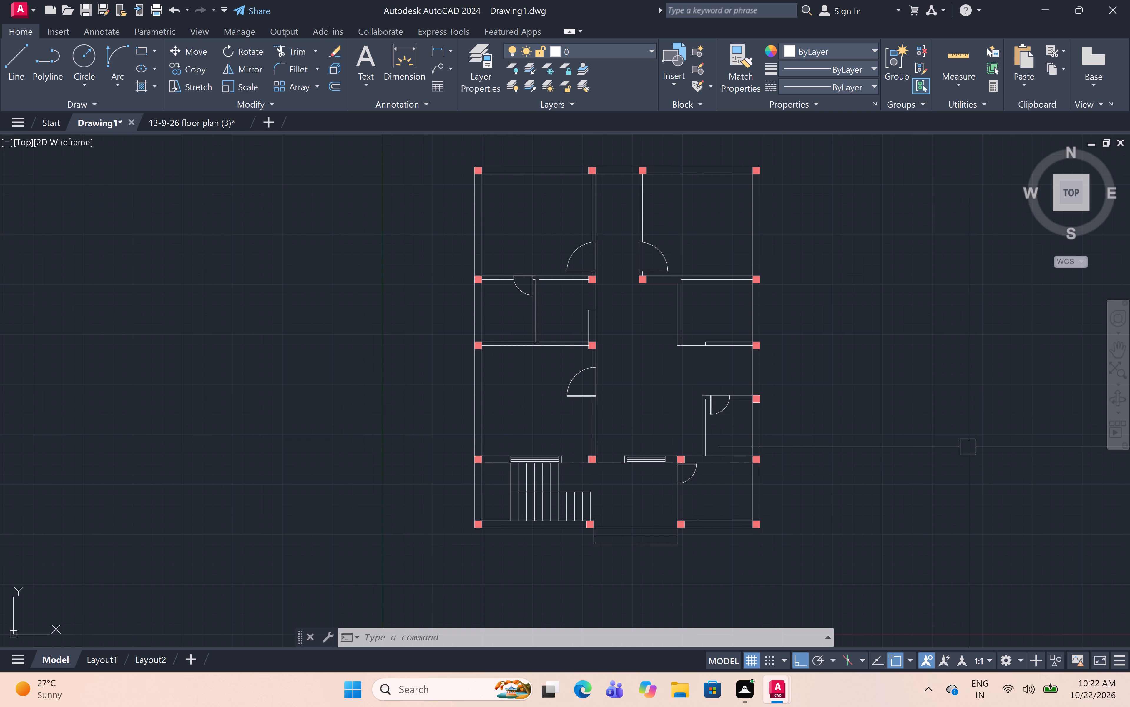
key(ctrl+v)
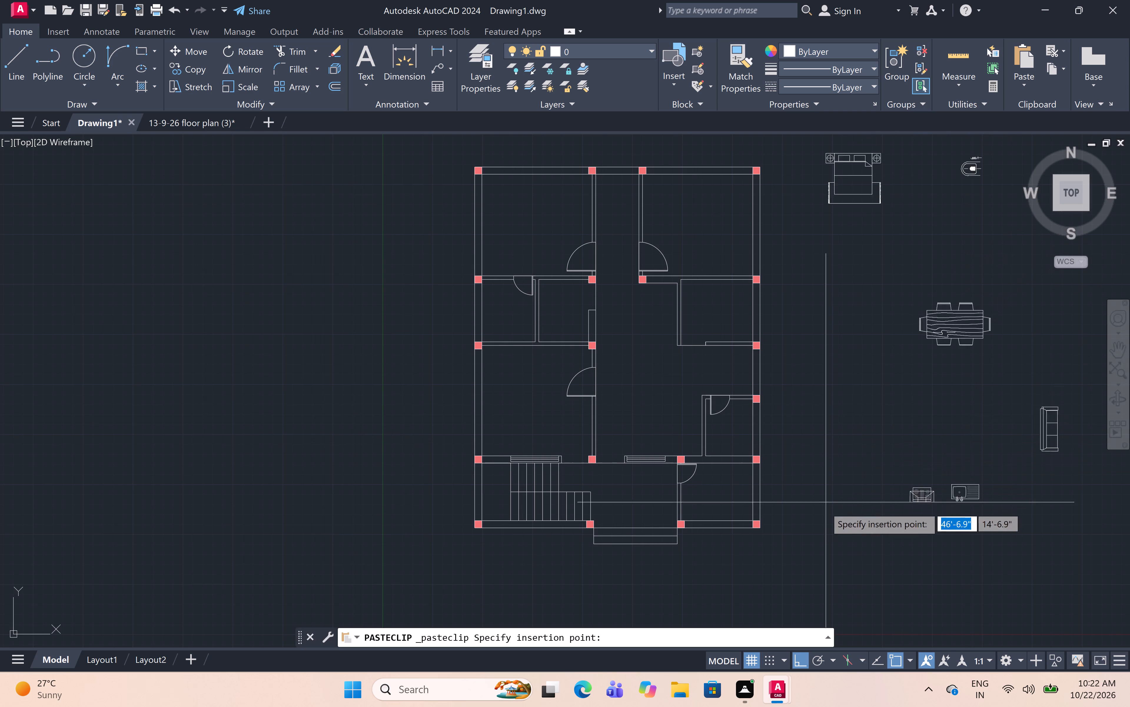
middle_drag(792, 543, 667, 543)
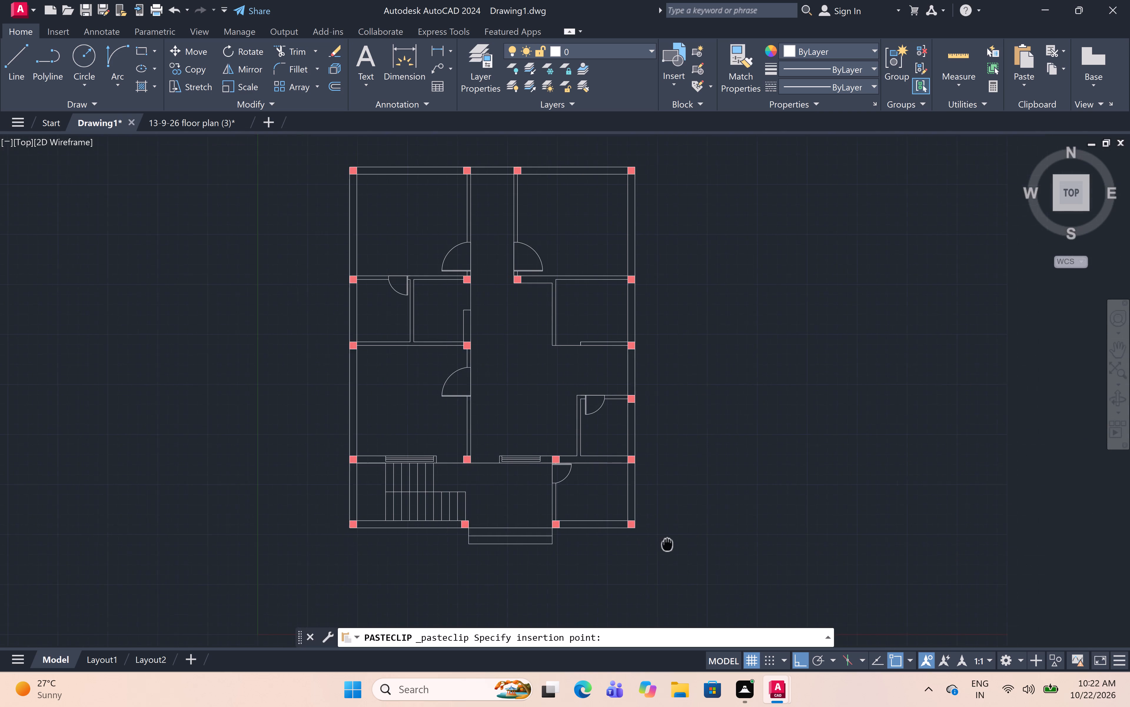
middle_drag(667, 543, 648, 540)
click(639, 534)
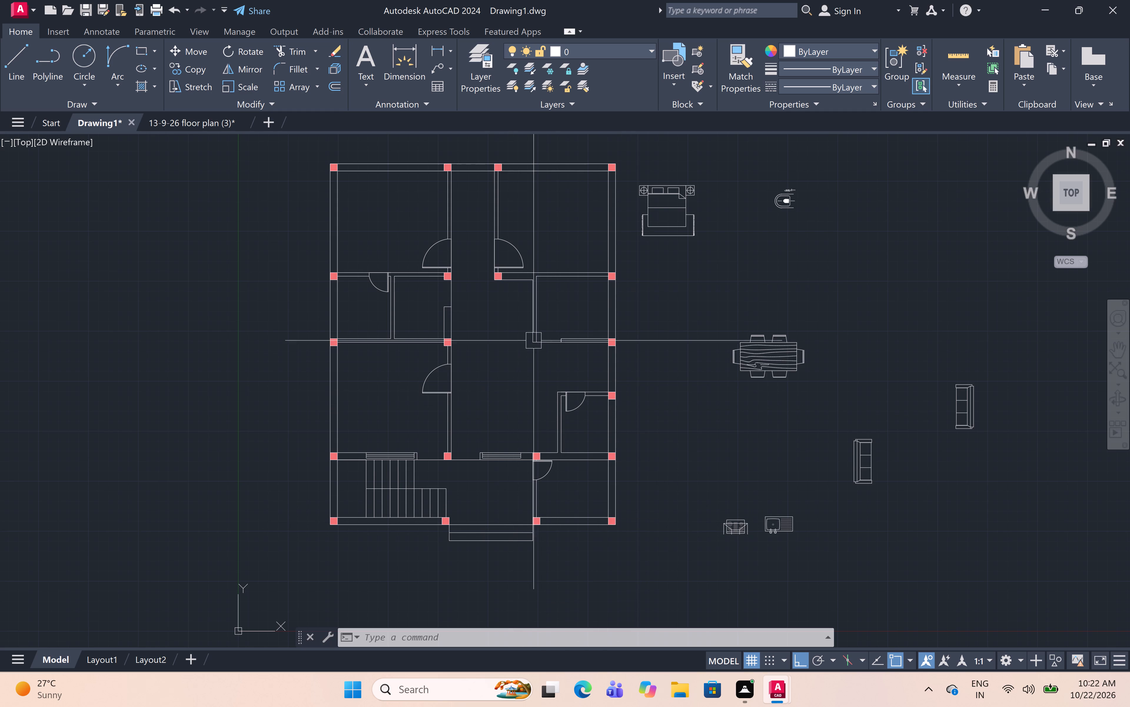
Copy the double bed symbol from outside the right-hand wall into the upper-left bedroom, with its headboard near the top wall.
scroll(549, 315, down, 2)
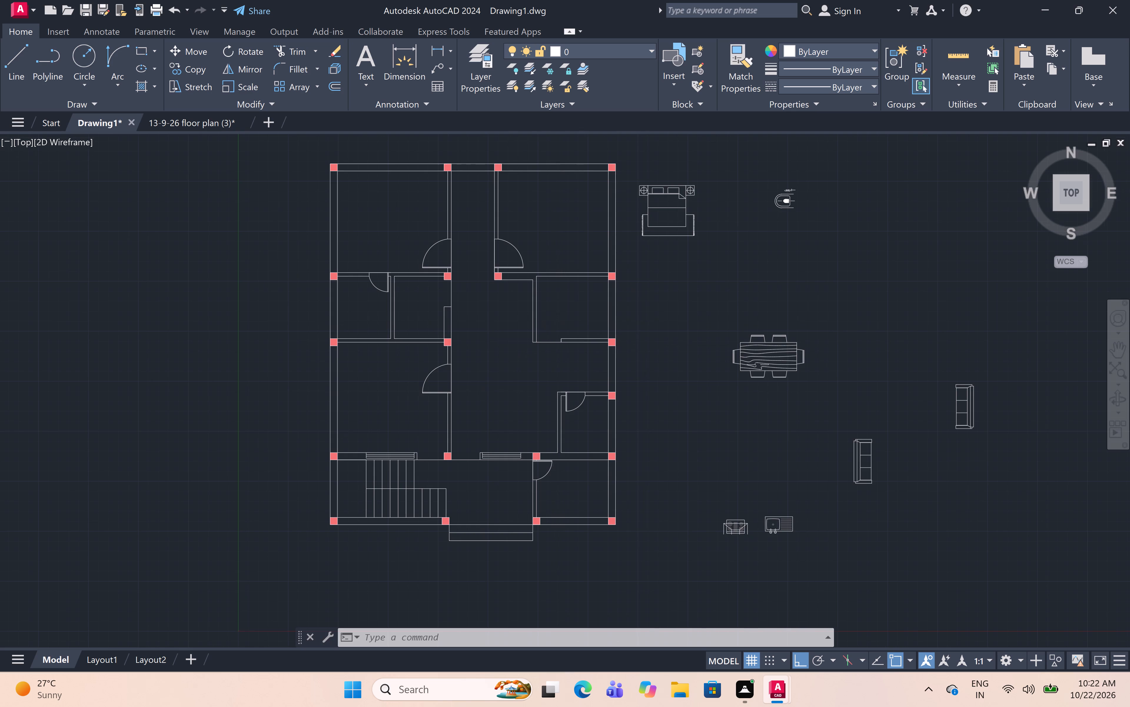
middle_drag(549, 314, 561, 356)
scroll(587, 303, up, 4)
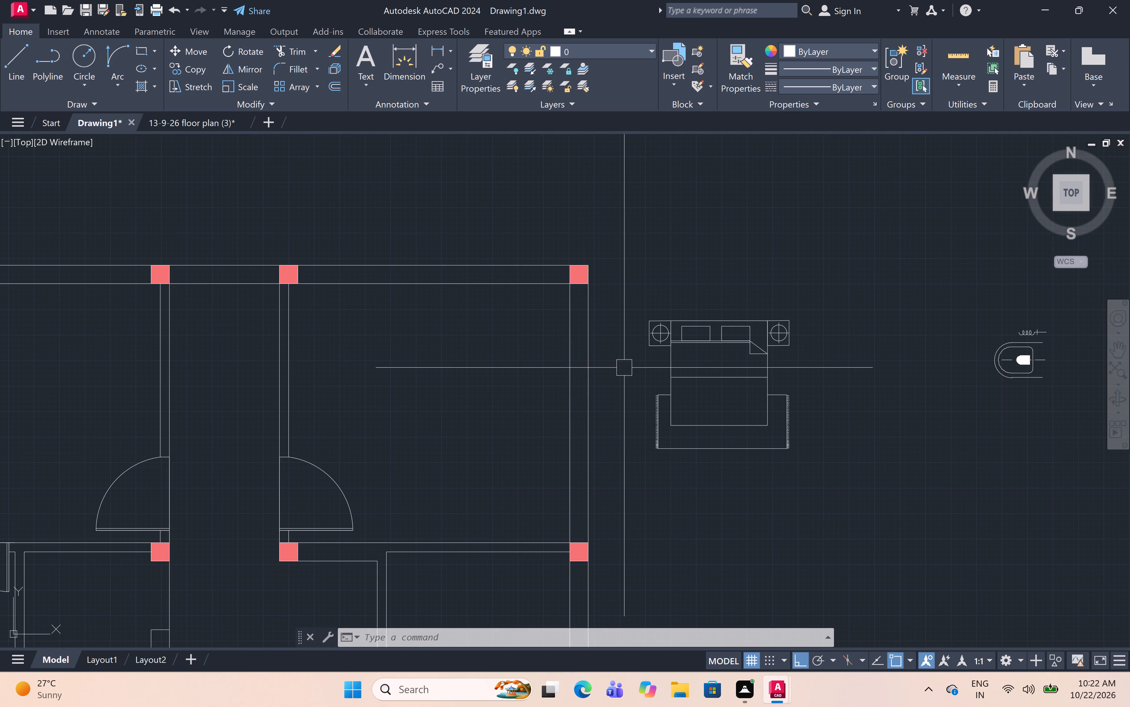
middle_drag(624, 368, 694, 300)
middle_drag(723, 277, 740, 265)
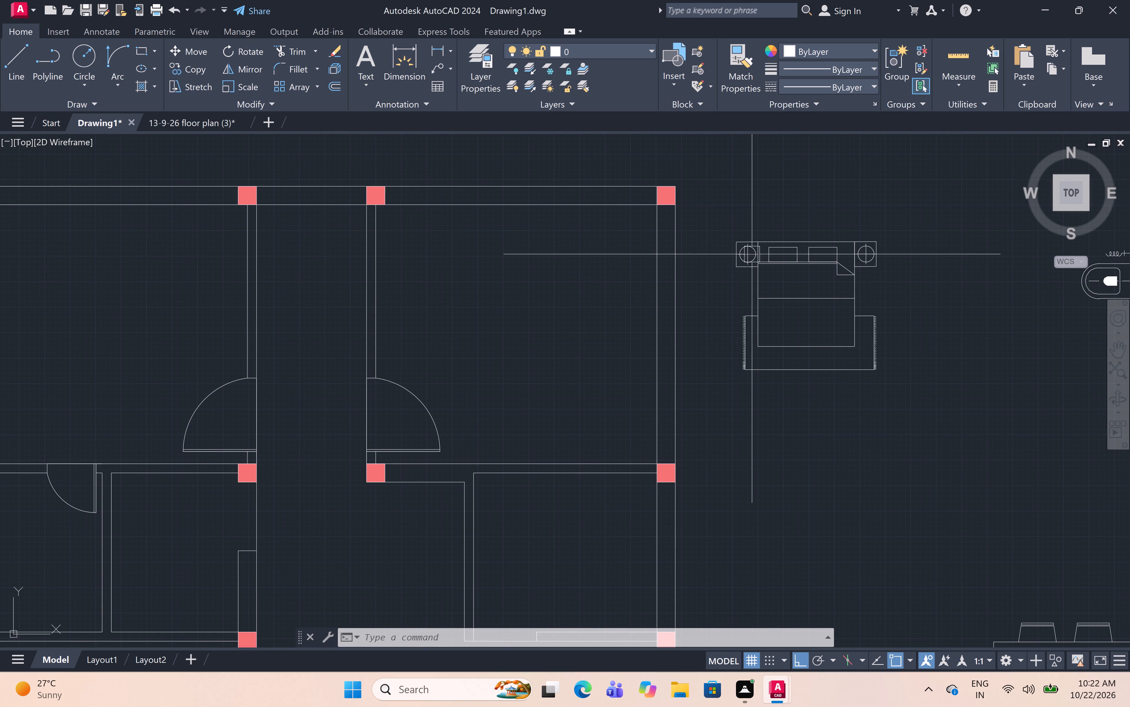
scroll(759, 229, down, 2)
click(735, 209)
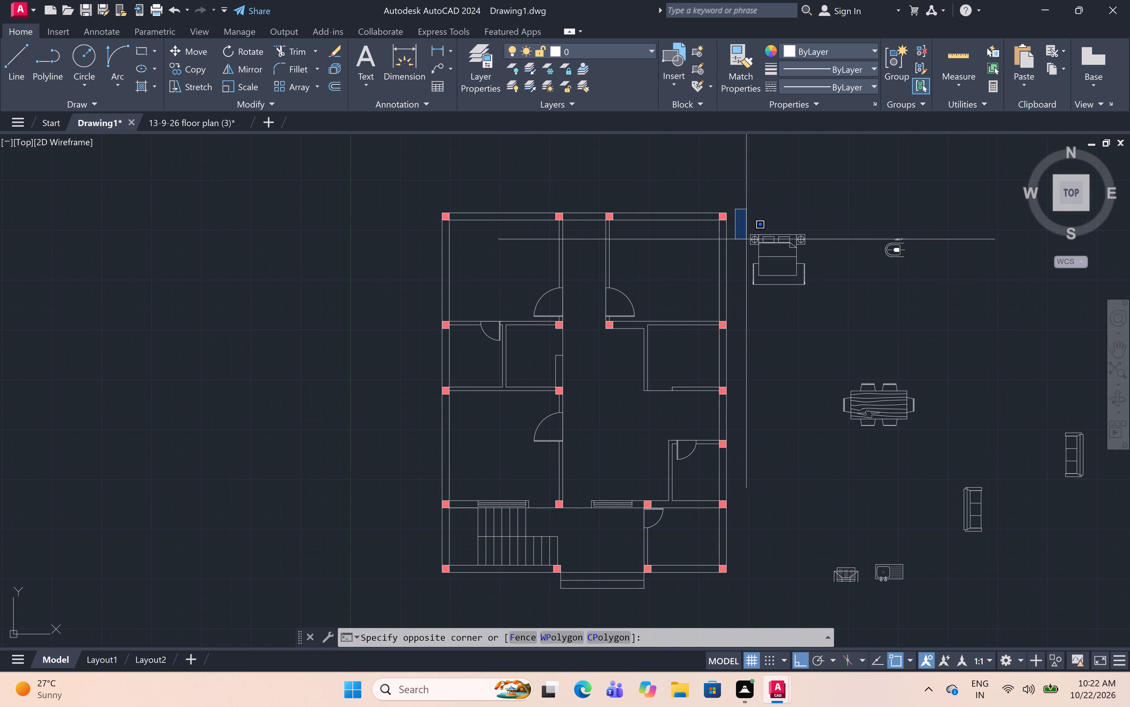
click(859, 337)
text(co)
key(space)
scroll(769, 230, up, 2)
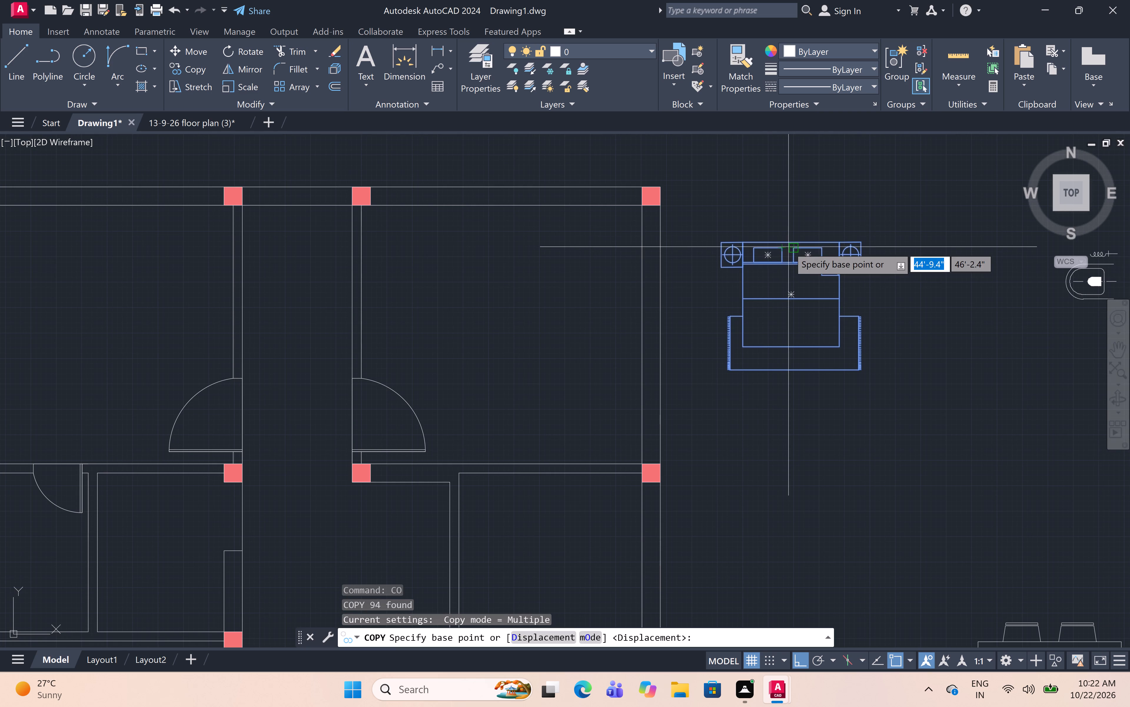
scroll(788, 247, up, 2)
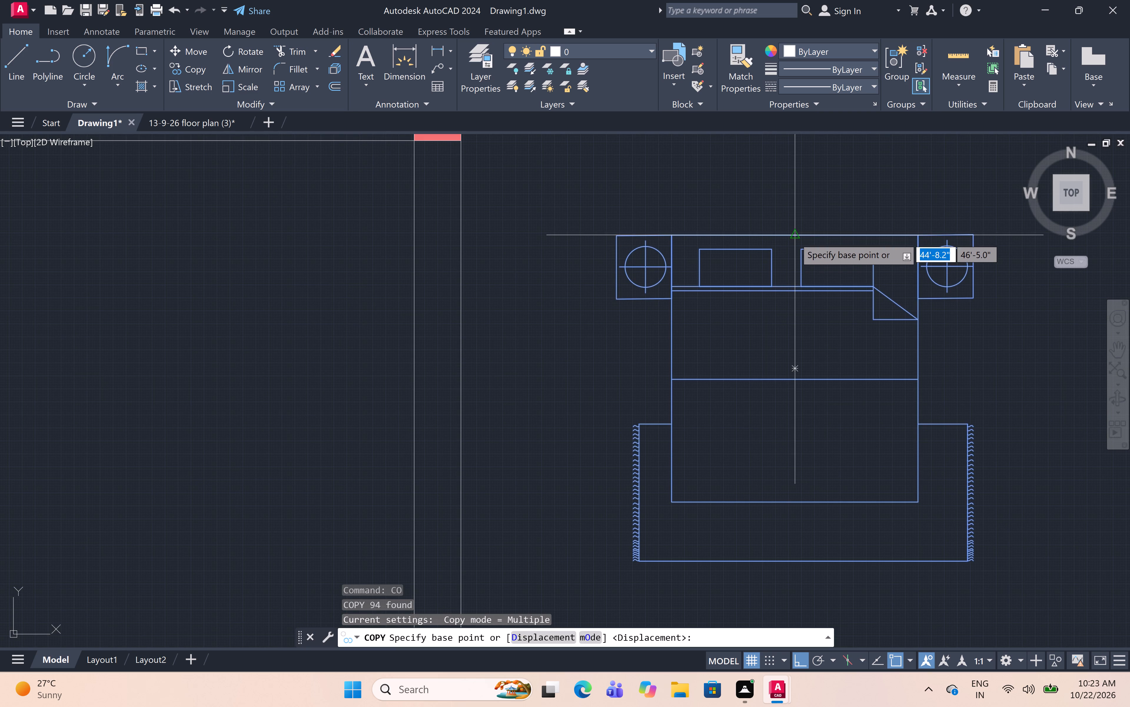
click(794, 237)
scroll(720, 248, down, 5)
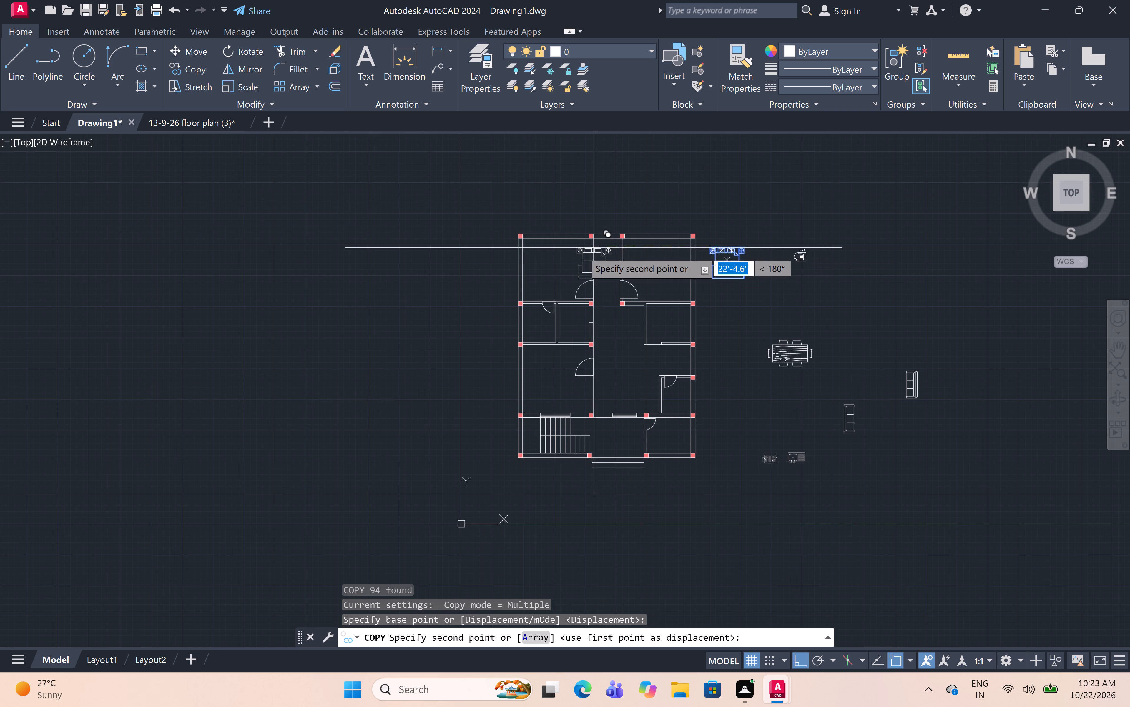
scroll(555, 260, up, 3)
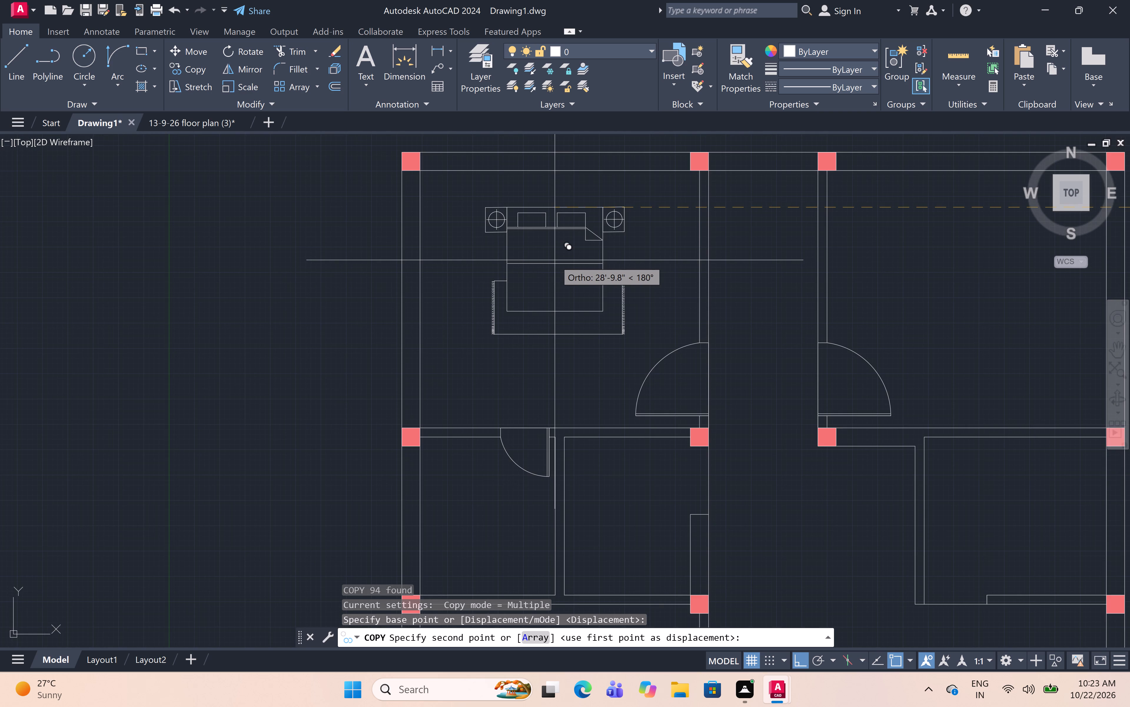
key(F8)
middle_drag(555, 259, 545, 335)
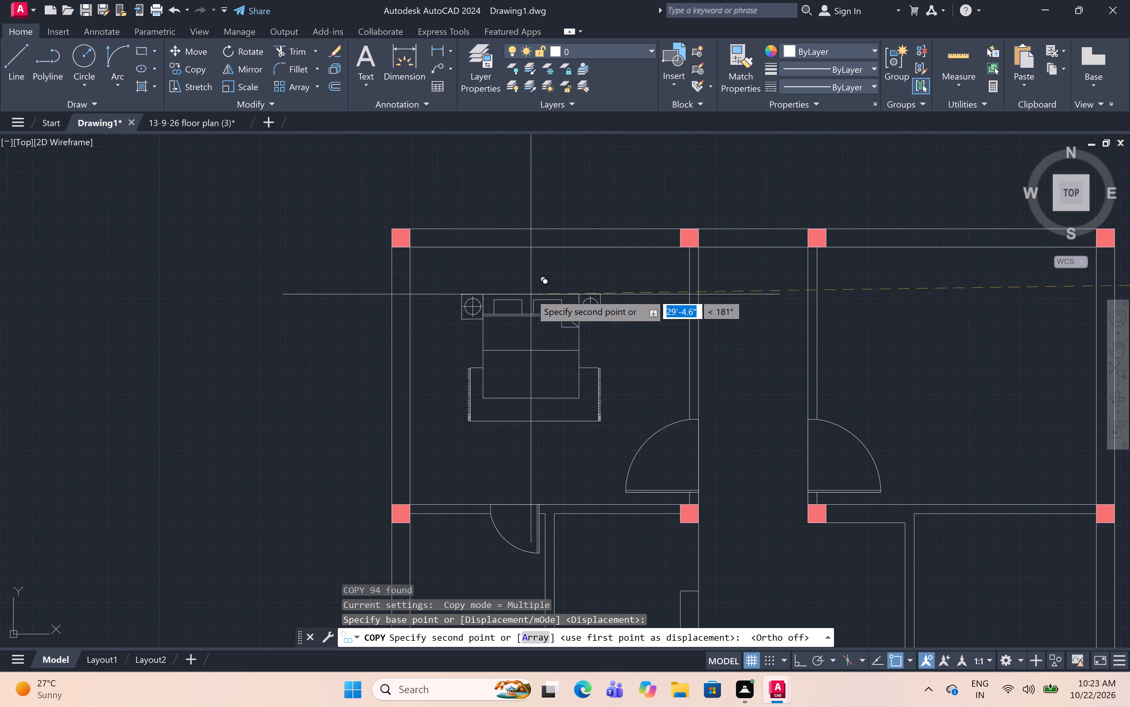
scroll(547, 262, up, 2)
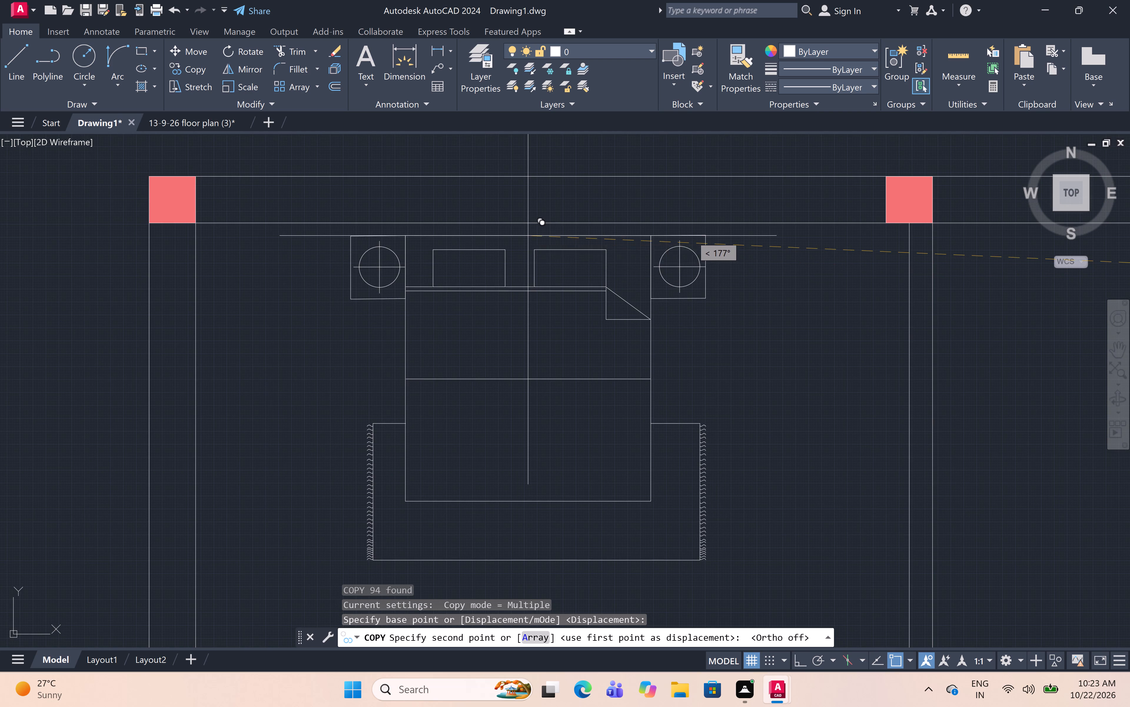
click(528, 236)
Place another copy of the bed in the upper-right bedroom, with its headboard just below the top wall.
scroll(527, 327, down, 3)
scroll(813, 299, up, 1)
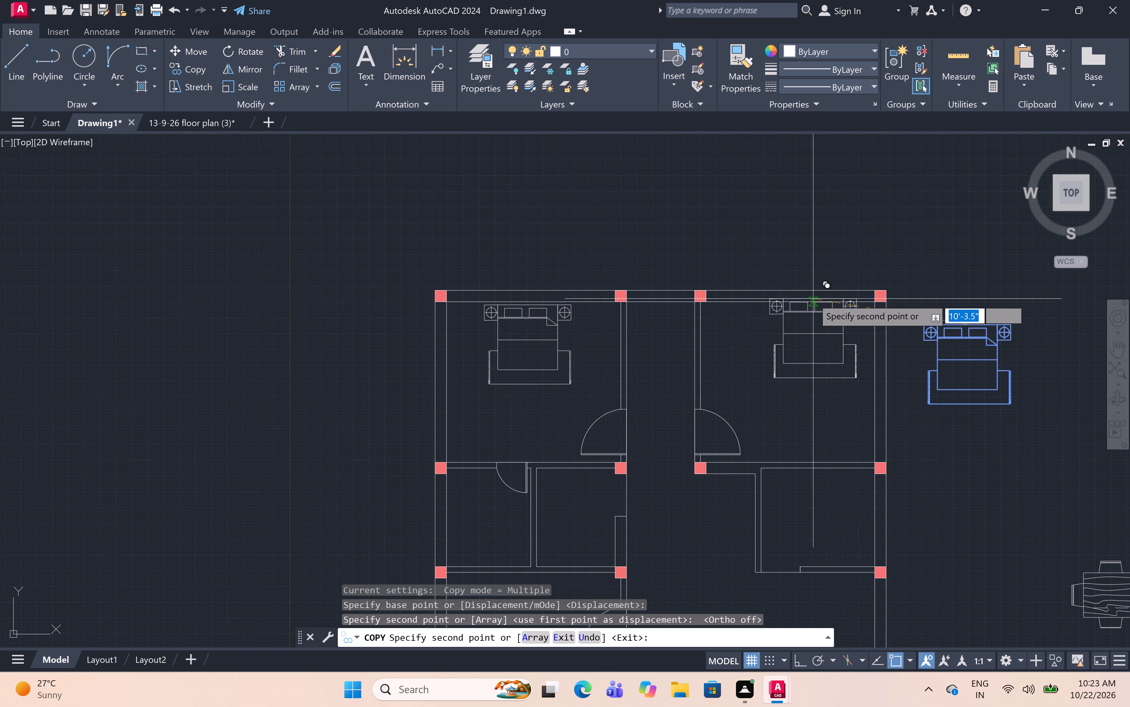
scroll(813, 299, up, 2)
scroll(722, 335, down, 4)
scroll(722, 335, up, 1)
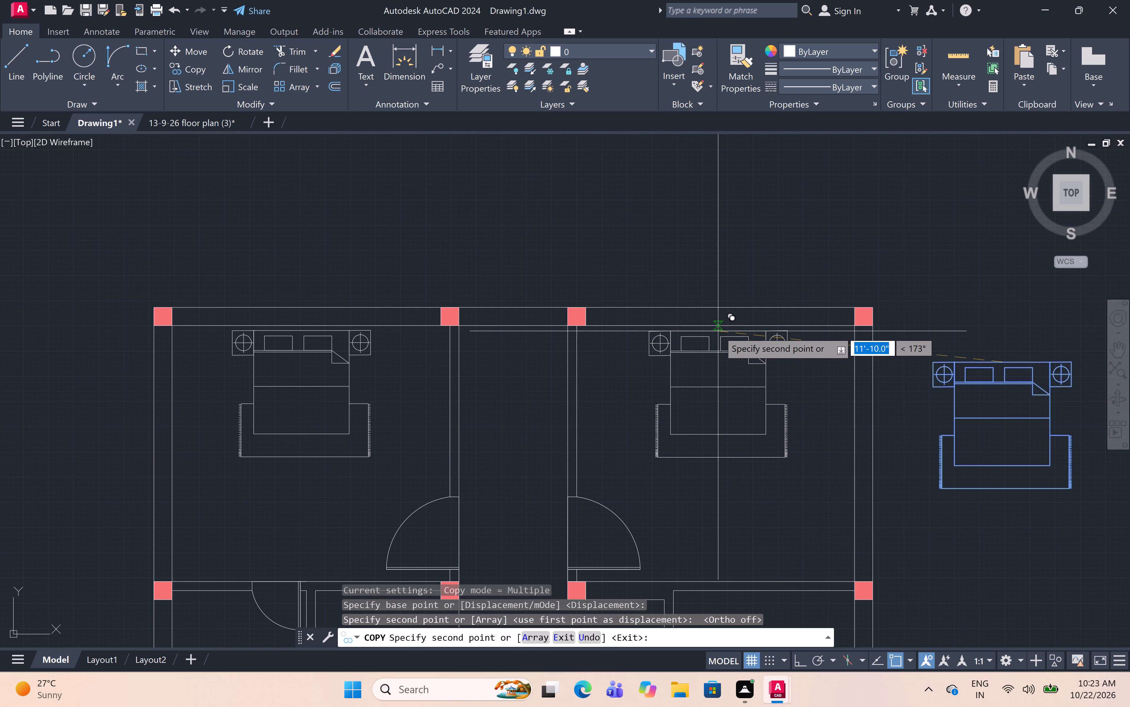
scroll(720, 332, up, 4)
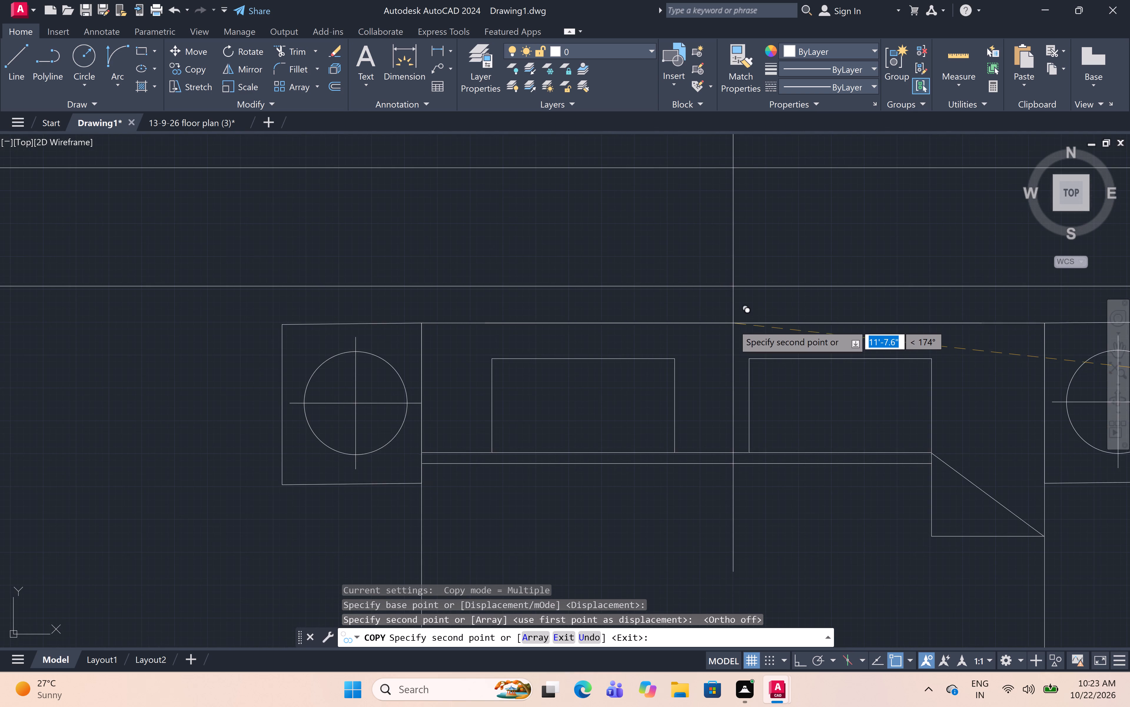
click(734, 332)
Place a third copy of the bed outside the building's left wall and end the copying.
scroll(715, 292, down, 7)
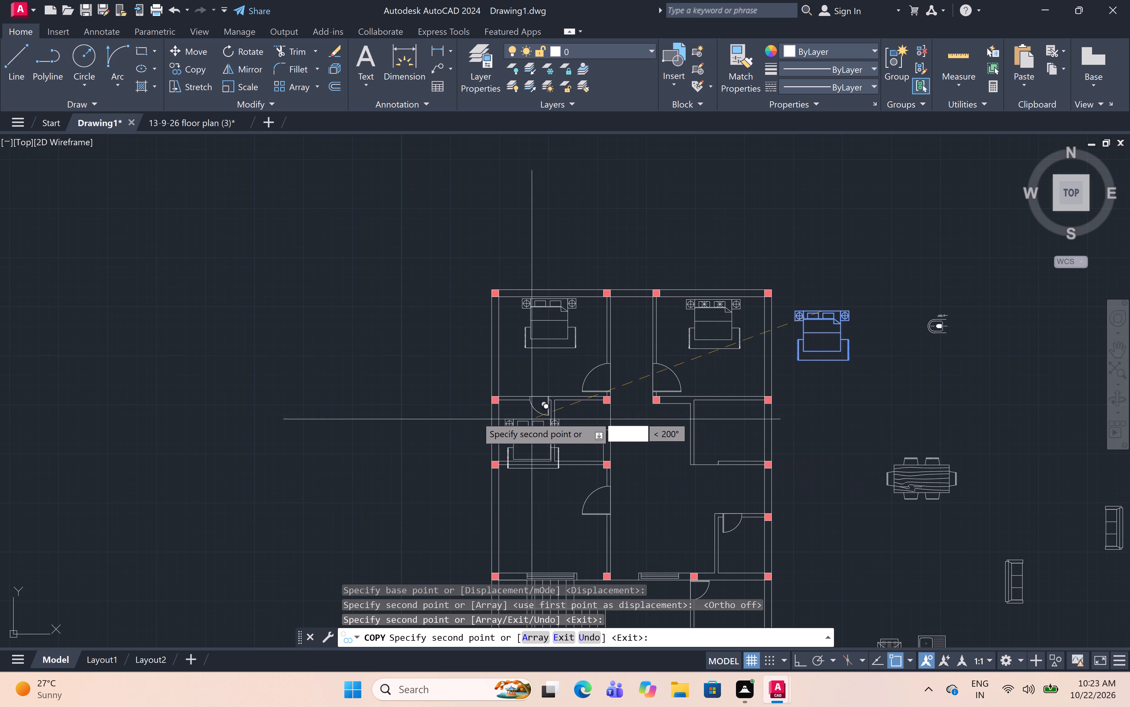
click(345, 410)
key(Escape)
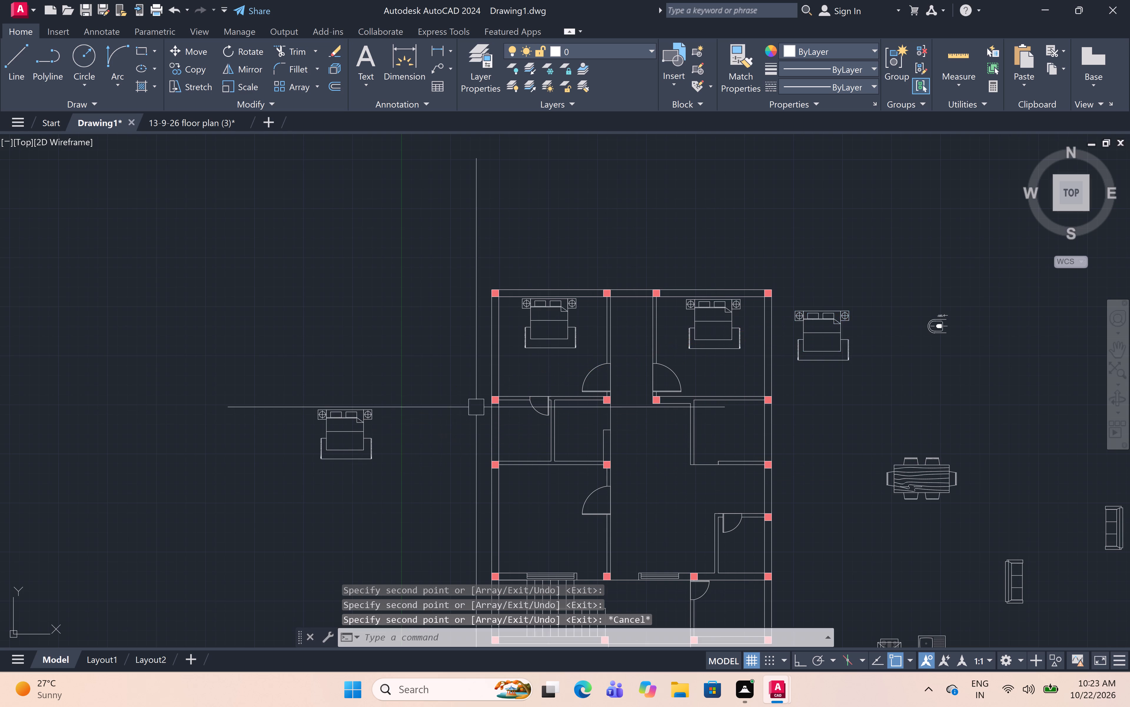
Rotate the bed copy outside the left wall 90° counter-clockwise about its headboard midpoint.
scroll(750, 335, down, 4)
scroll(684, 361, up, 6)
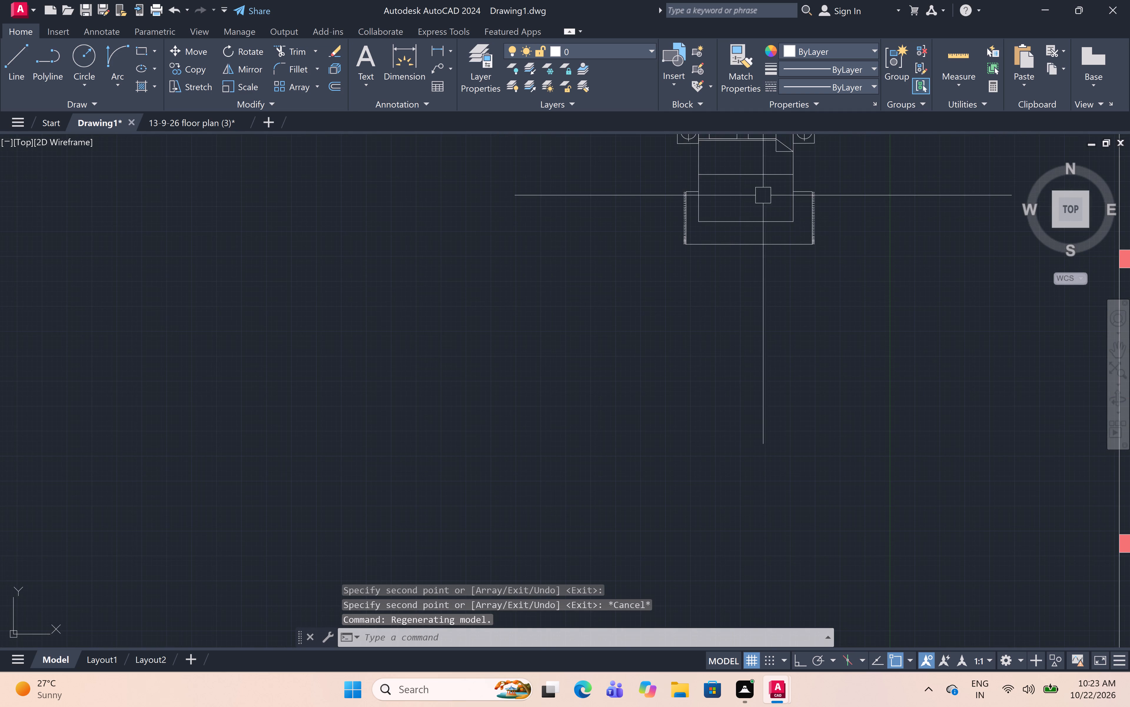
middle_drag(730, 359, 683, 564)
drag(806, 262, 805, 267)
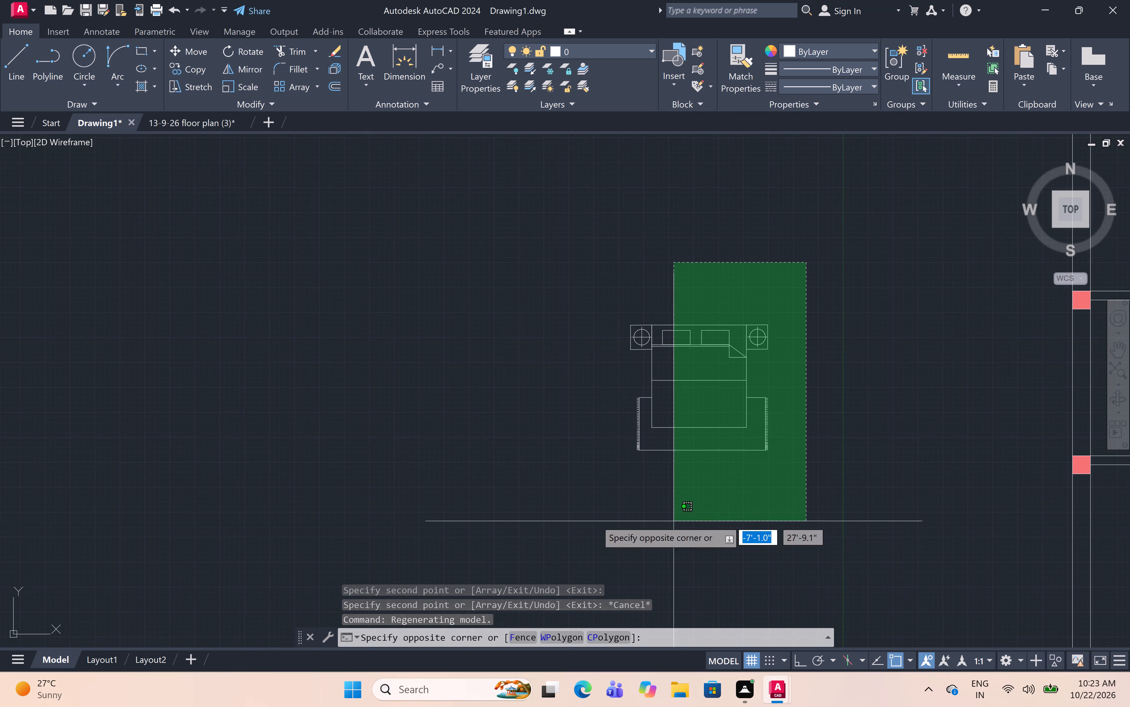
drag(594, 519, 541, 484)
click(242, 49)
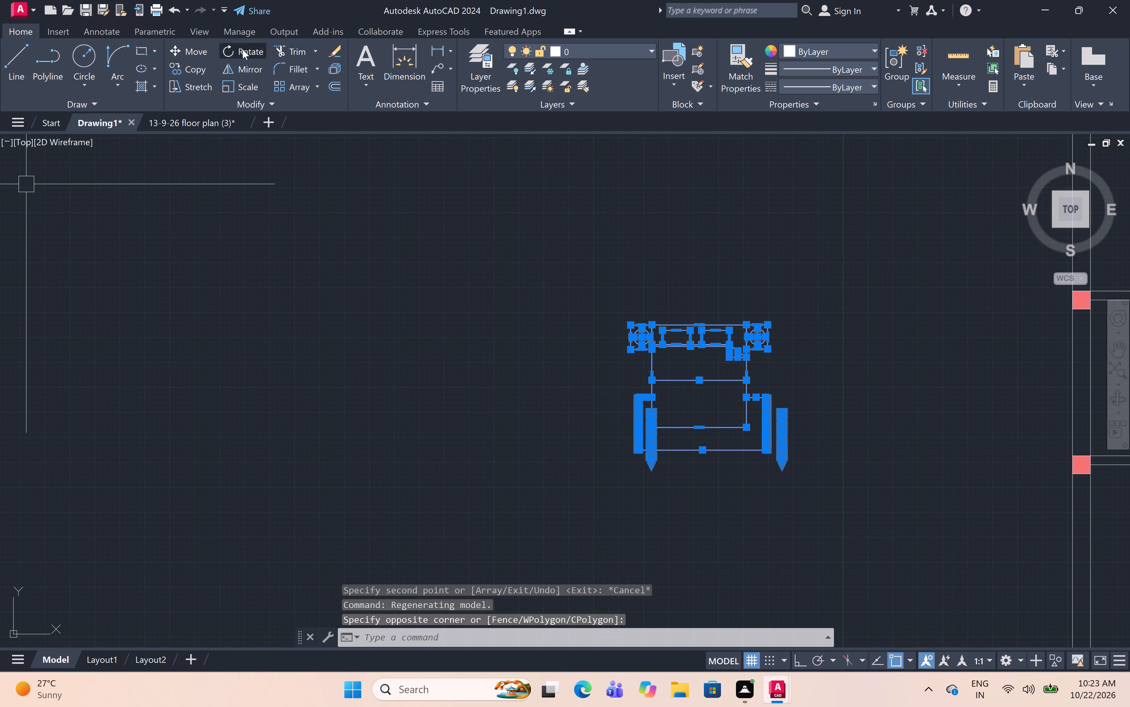
click(700, 322)
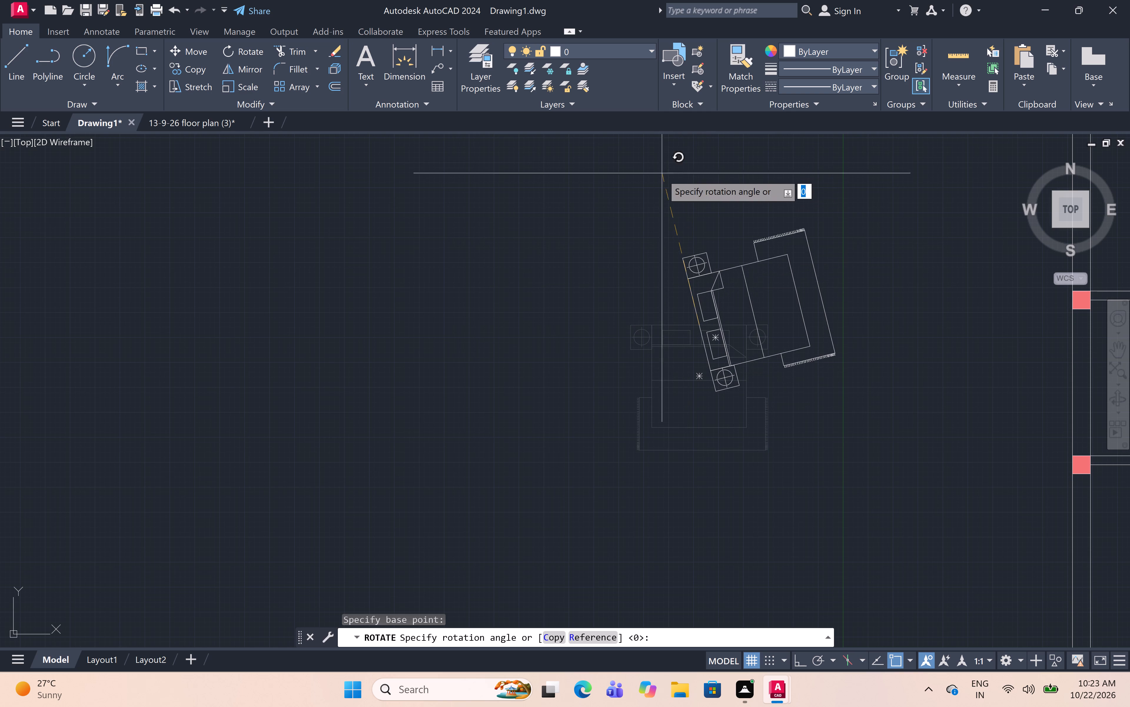
key(F8)
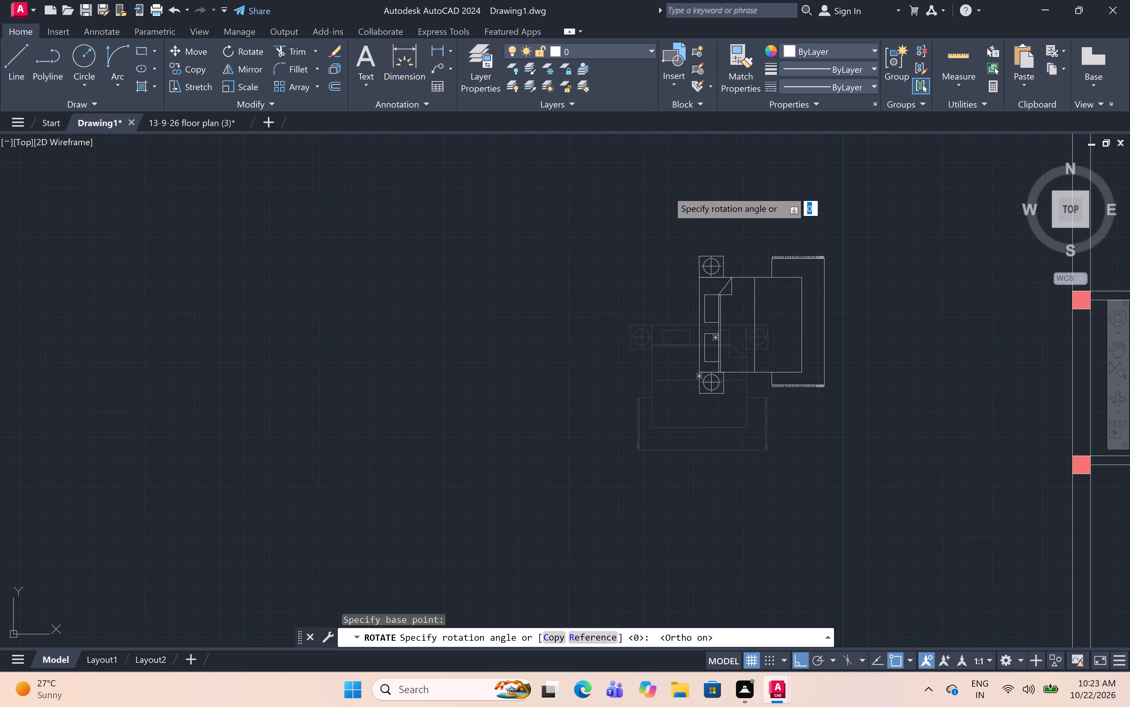
click(669, 187)
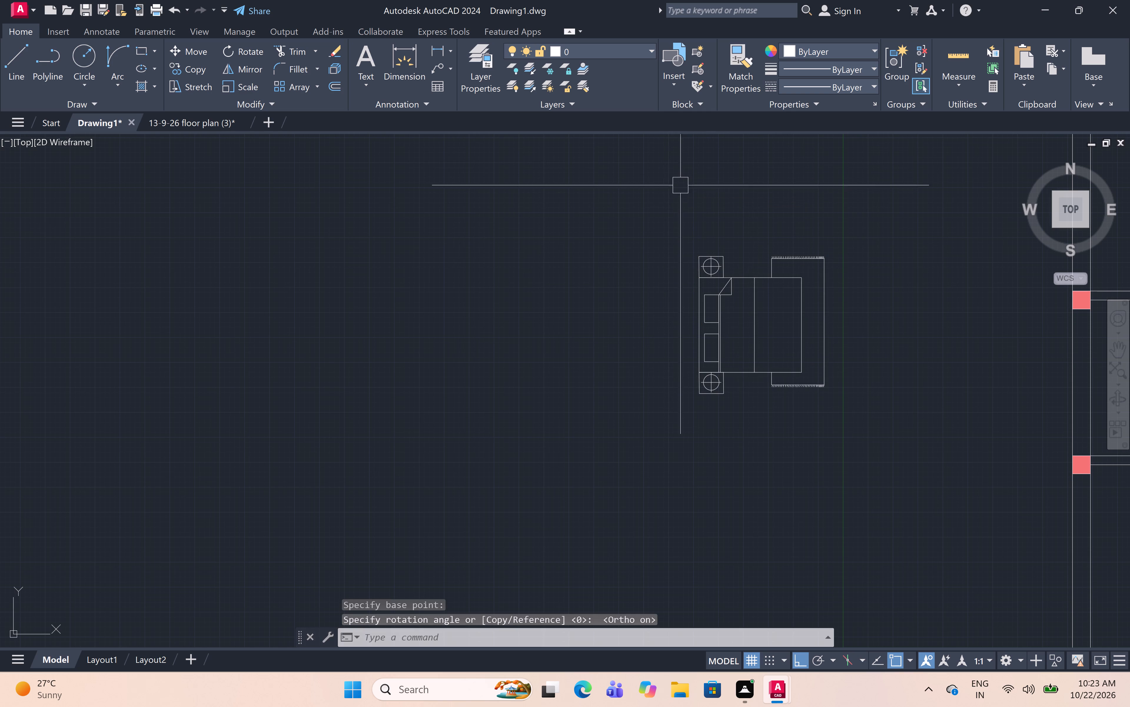
Move the rotated bed into the bedroom above the staircase, with its headboard beside the left outer wall.
scroll(758, 186, down, 2)
drag(804, 175, 808, 217)
click(429, 327)
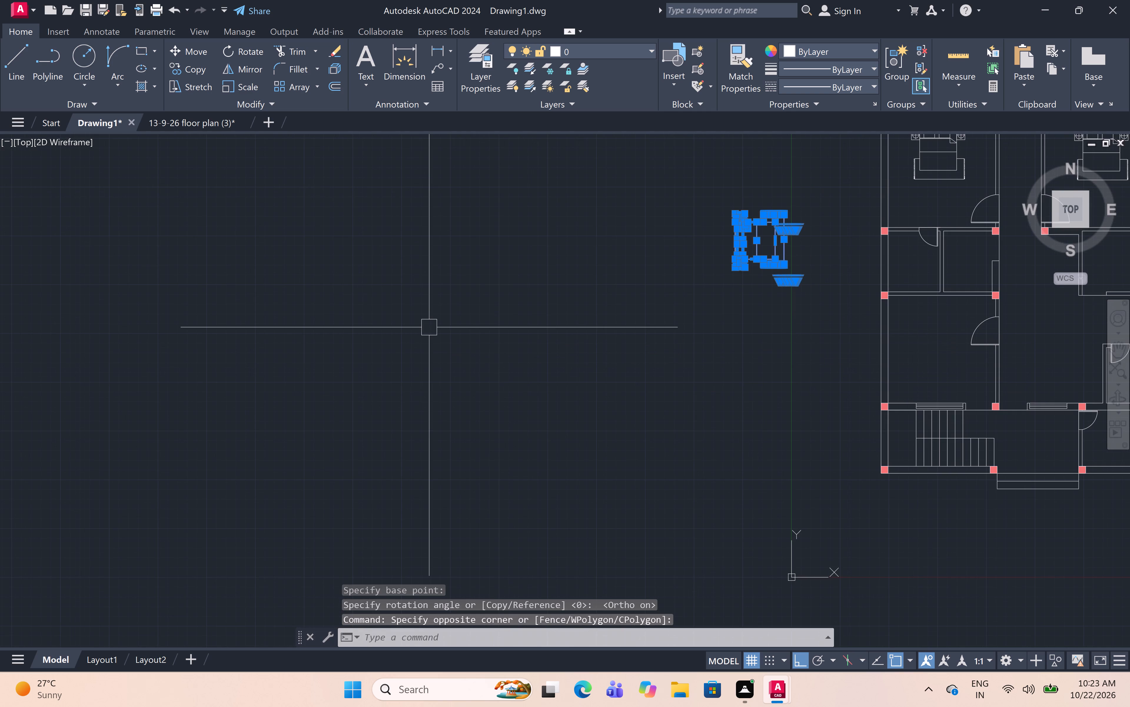
text(m)
key(space)
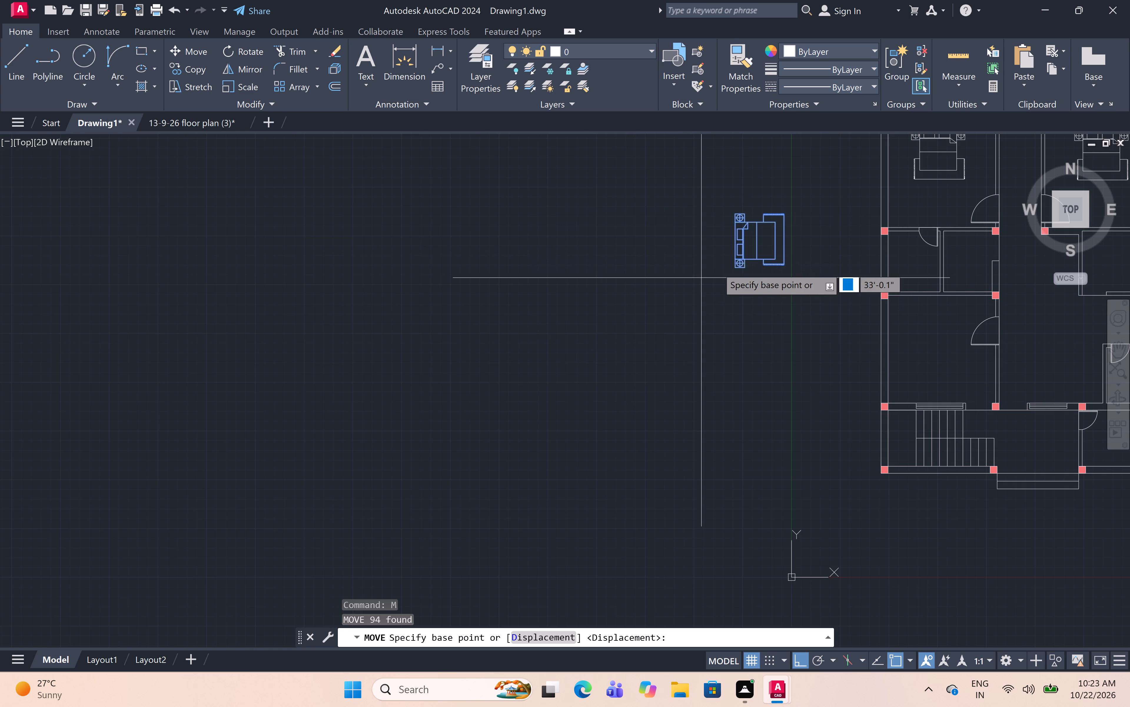
scroll(725, 259, up, 2)
click(754, 224)
scroll(662, 302, down, 4)
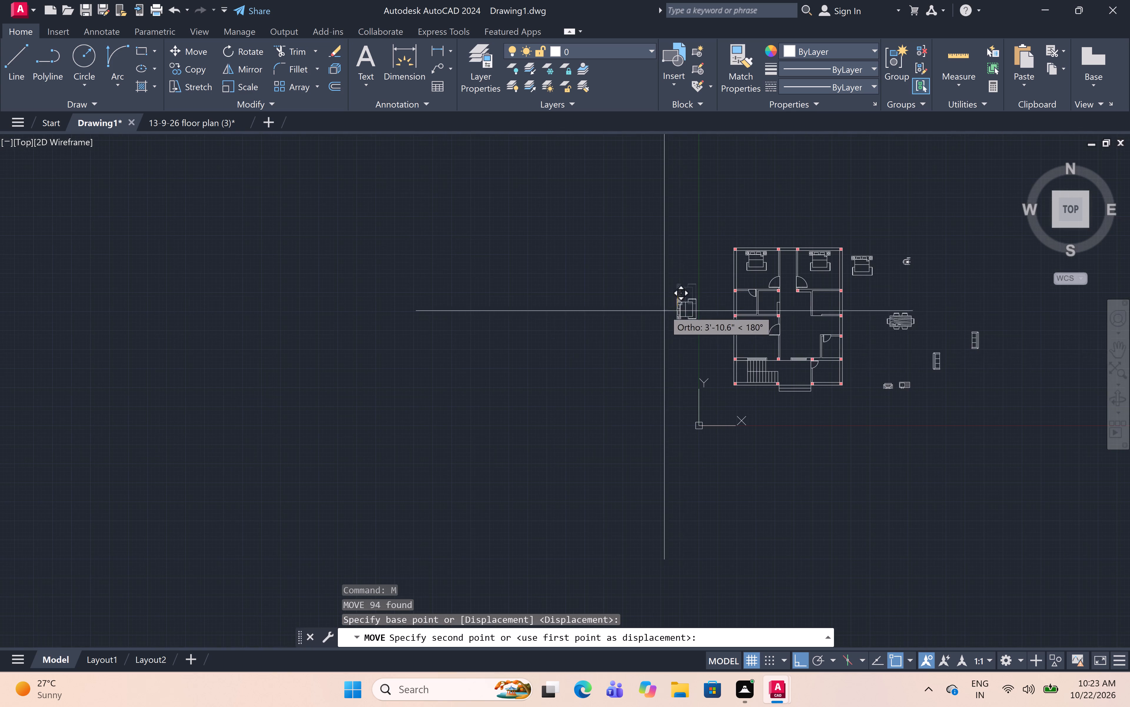
key(F8)
scroll(761, 351, up, 5)
scroll(573, 320, down, 3)
scroll(566, 281, up, 3)
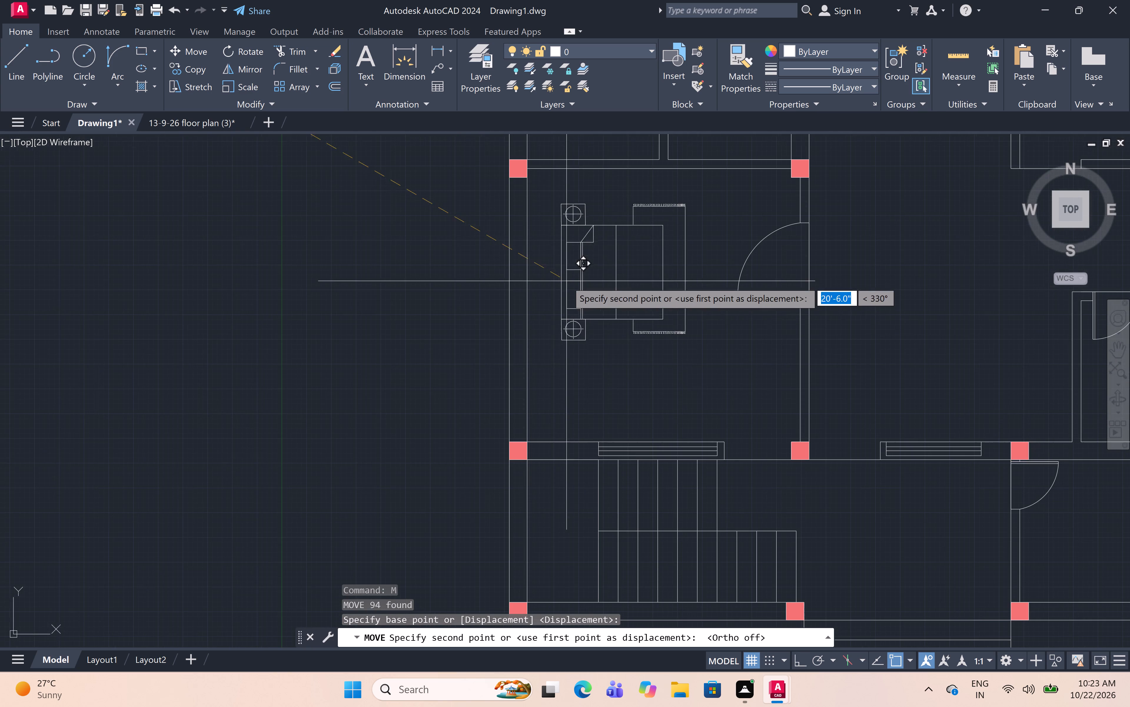
click(540, 305)
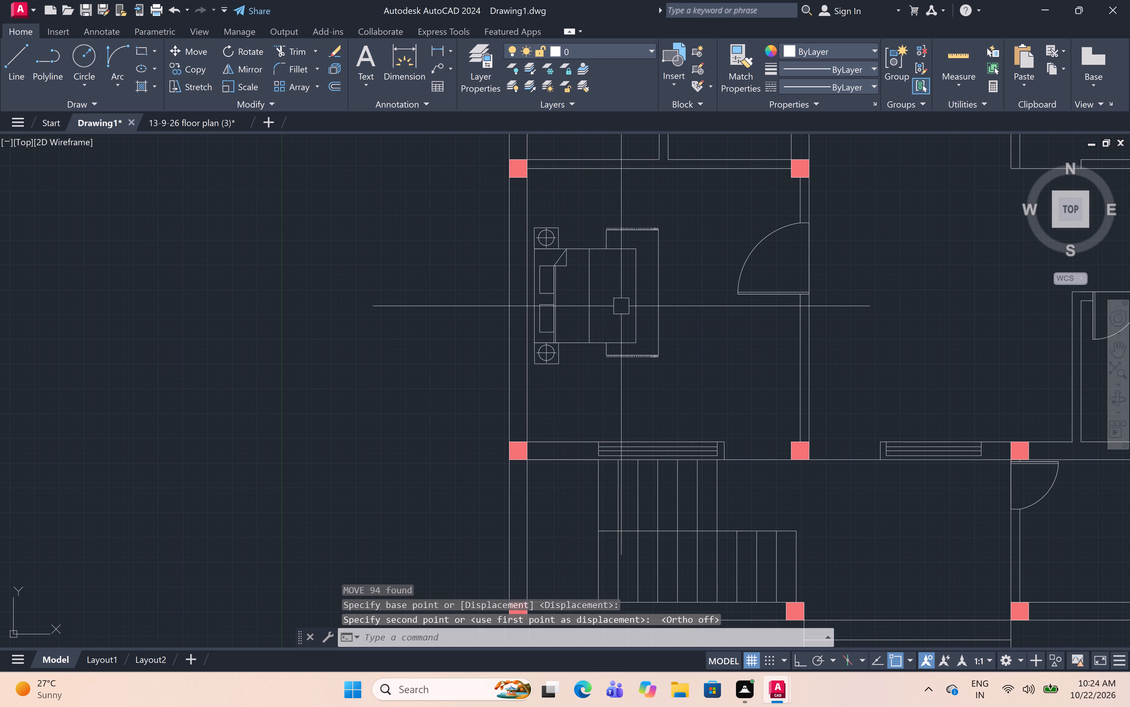
Start a solid hatch in colour 199,200,202 and fill the left outer wall from the lower bedroom up to the top corner column.
key(Escape)
text(h)
key(space)
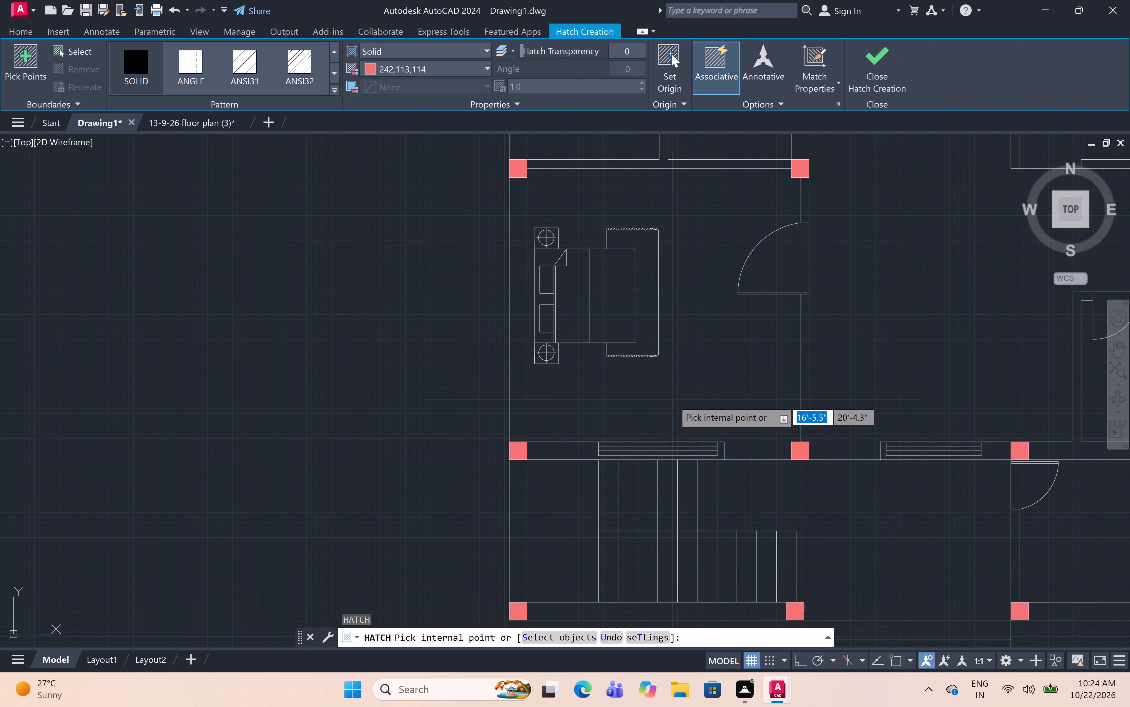
click(479, 63)
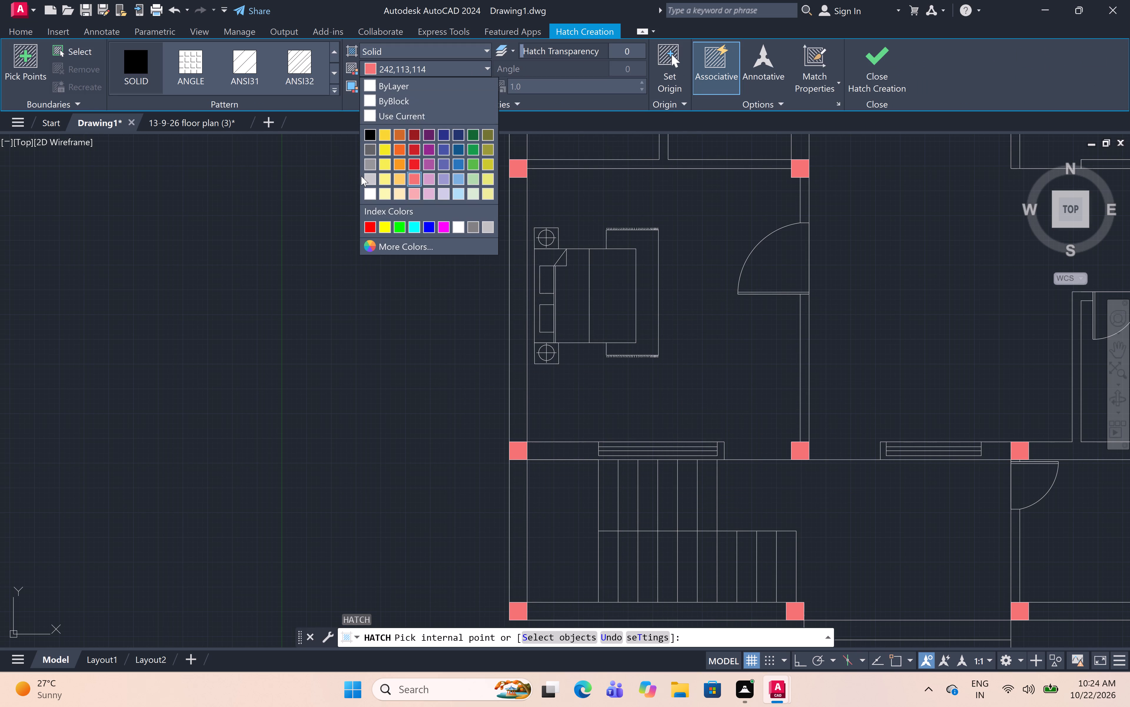
click(369, 177)
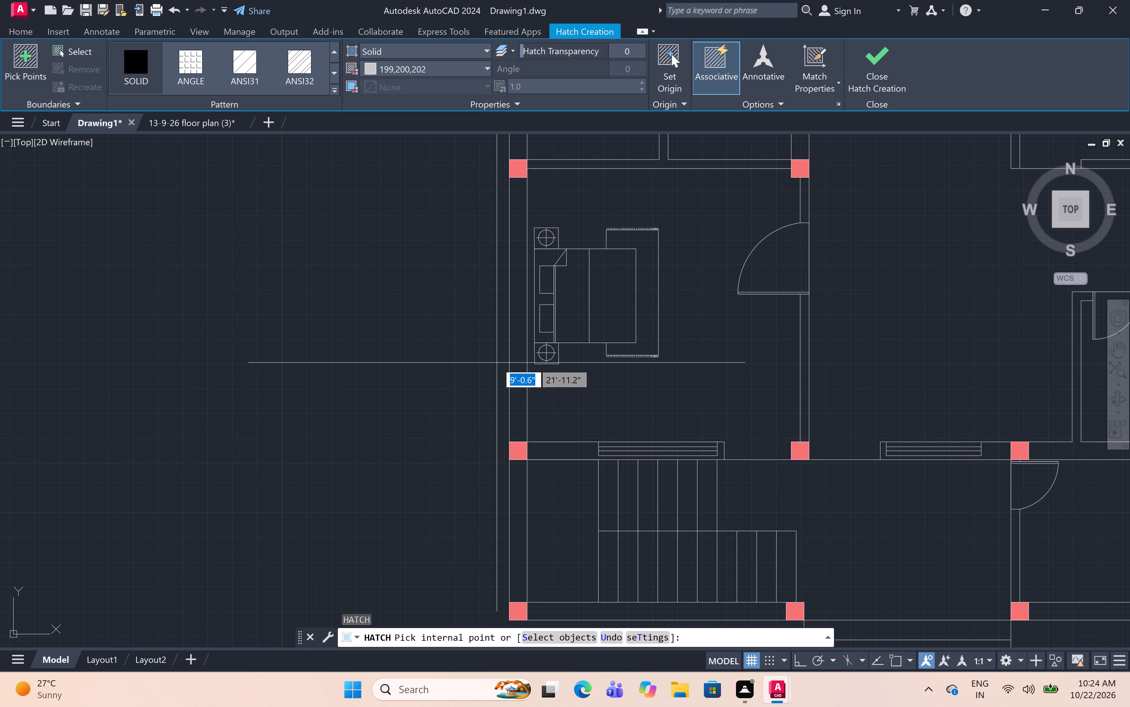
click(515, 383)
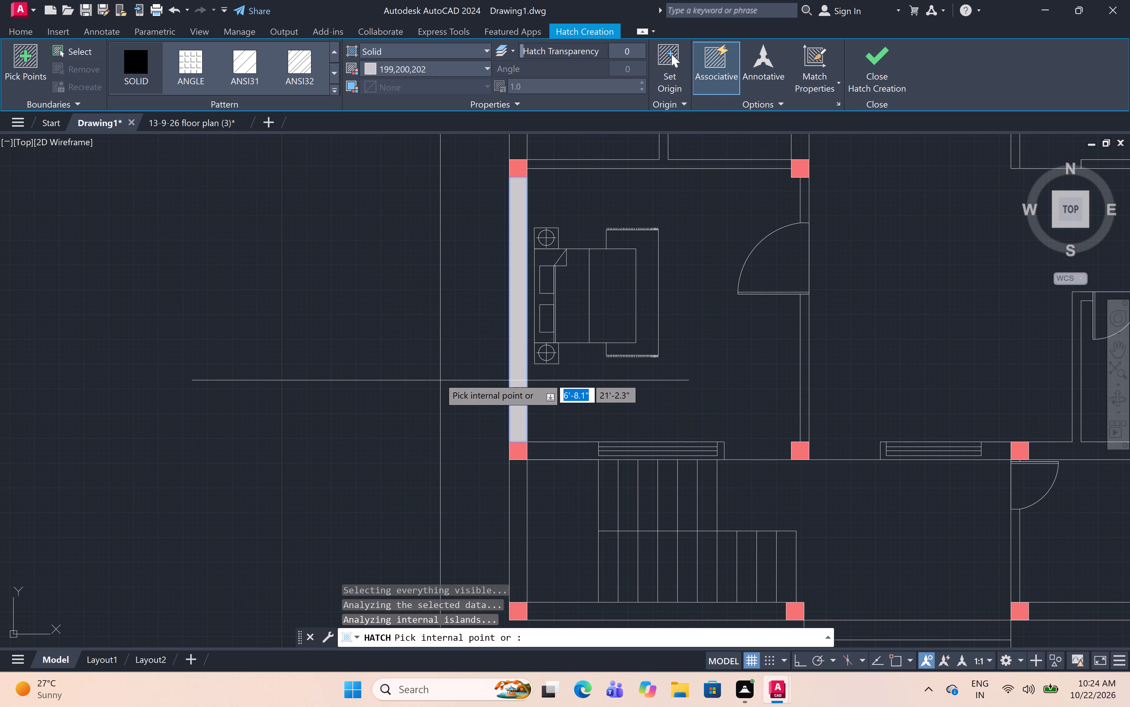
middle_drag(439, 376, 423, 567)
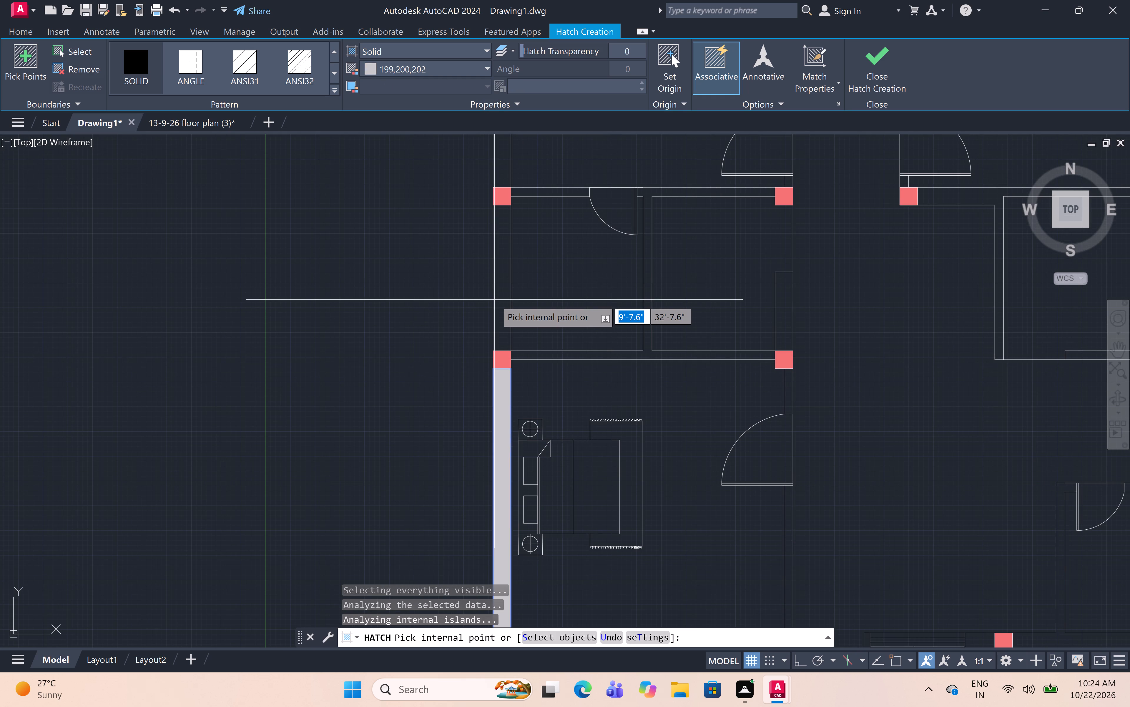
click(496, 300)
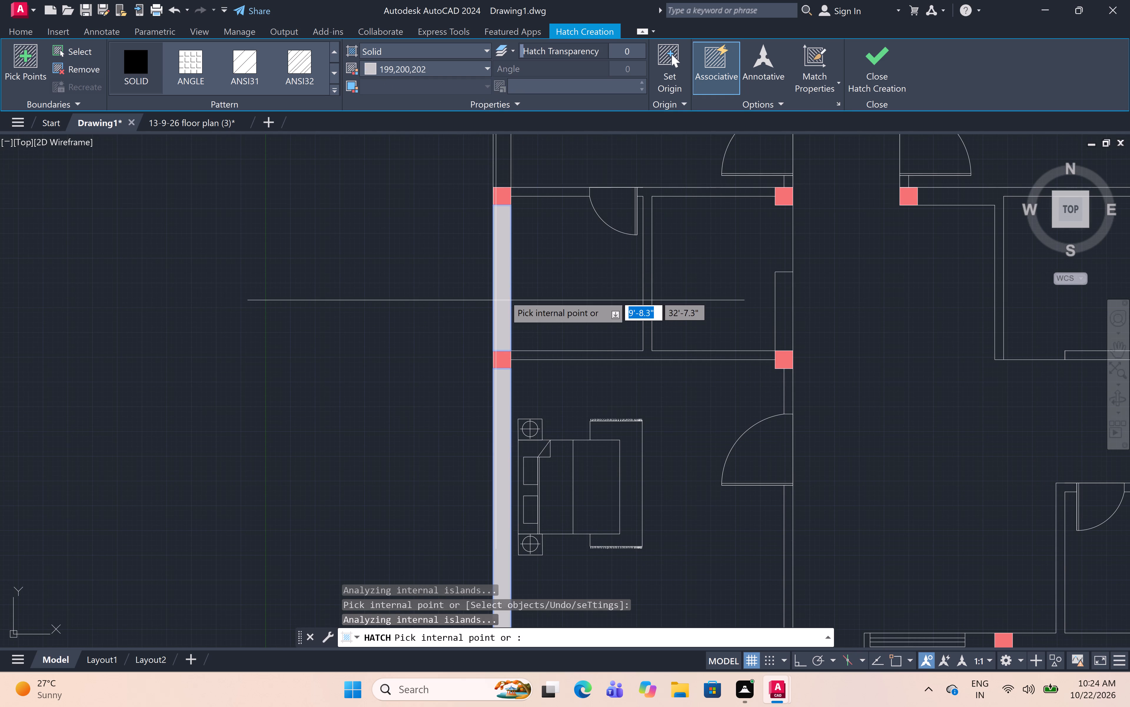
middle_drag(435, 273, 433, 415)
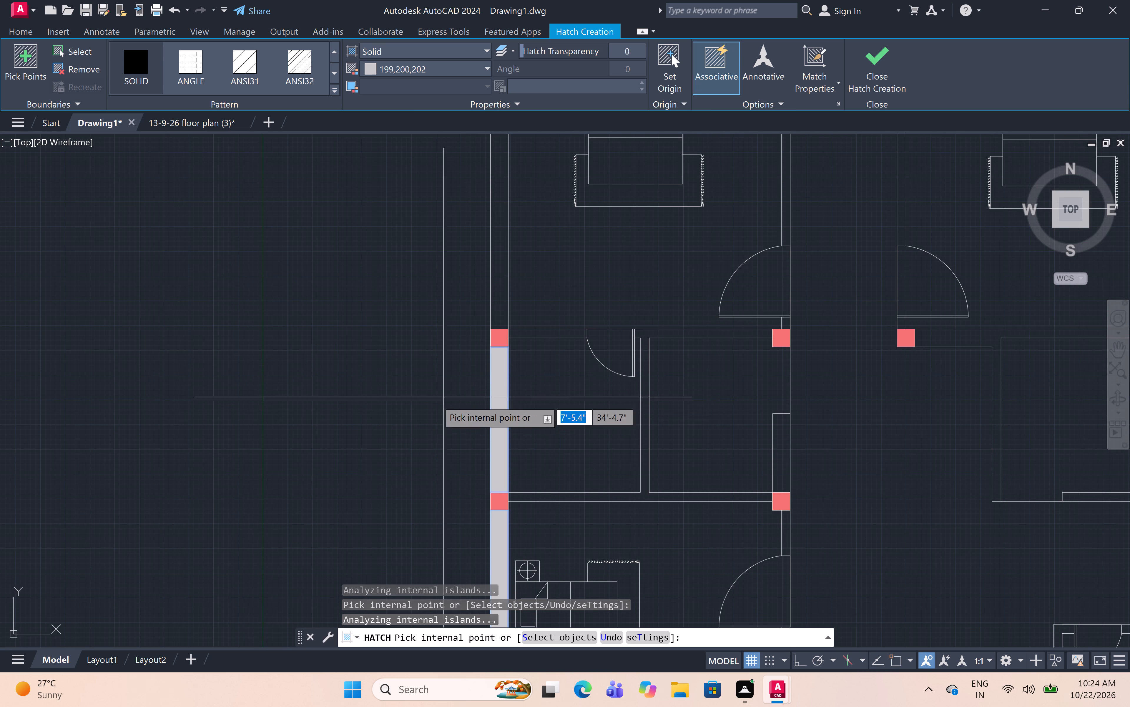
middle_drag(421, 398, 416, 540)
click(493, 400)
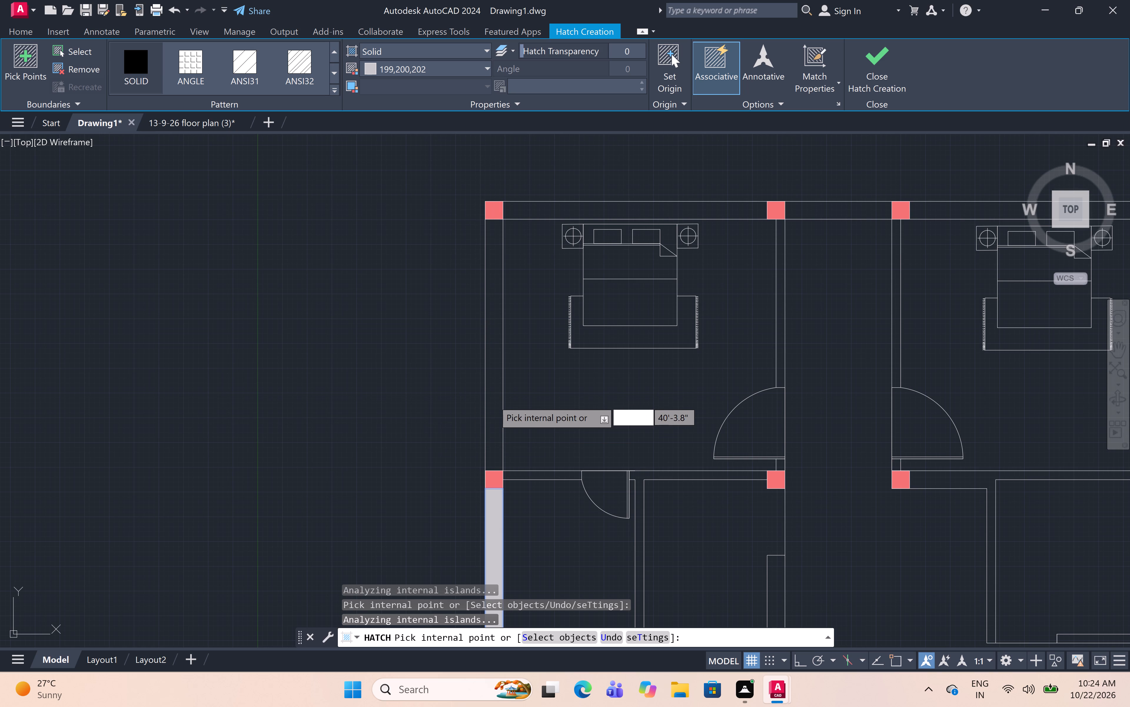
Hatch the top-left bedroom's top wall and its right wall on both sides of the door opening.
click(625, 214)
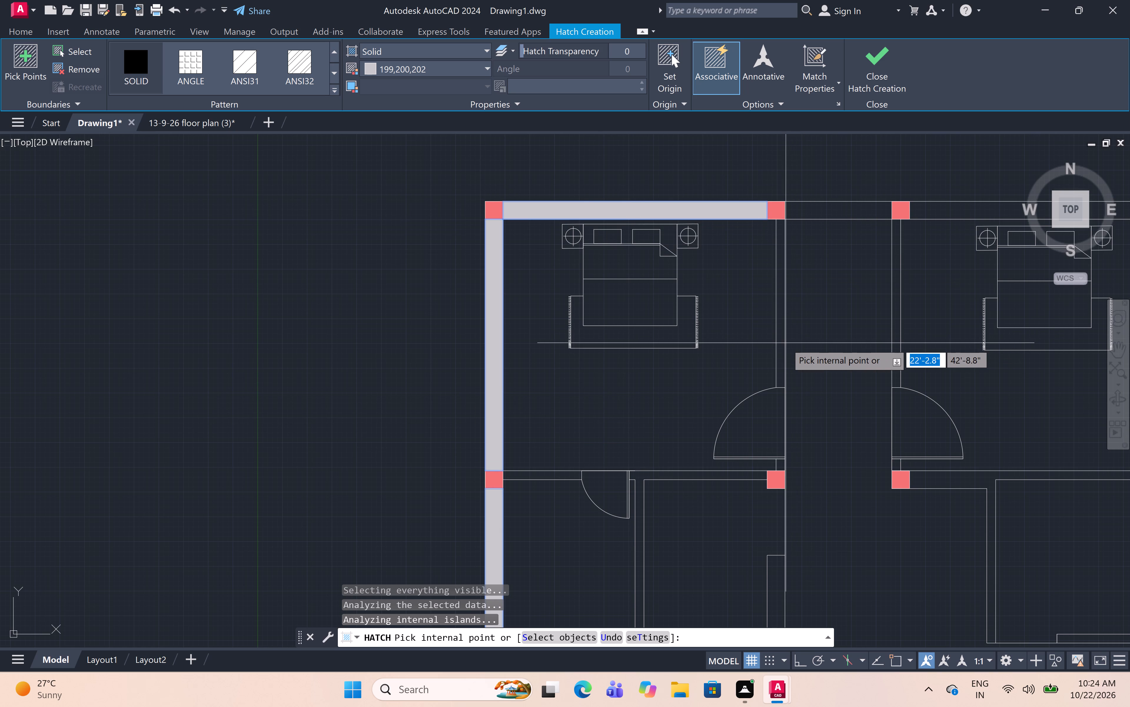
click(782, 346)
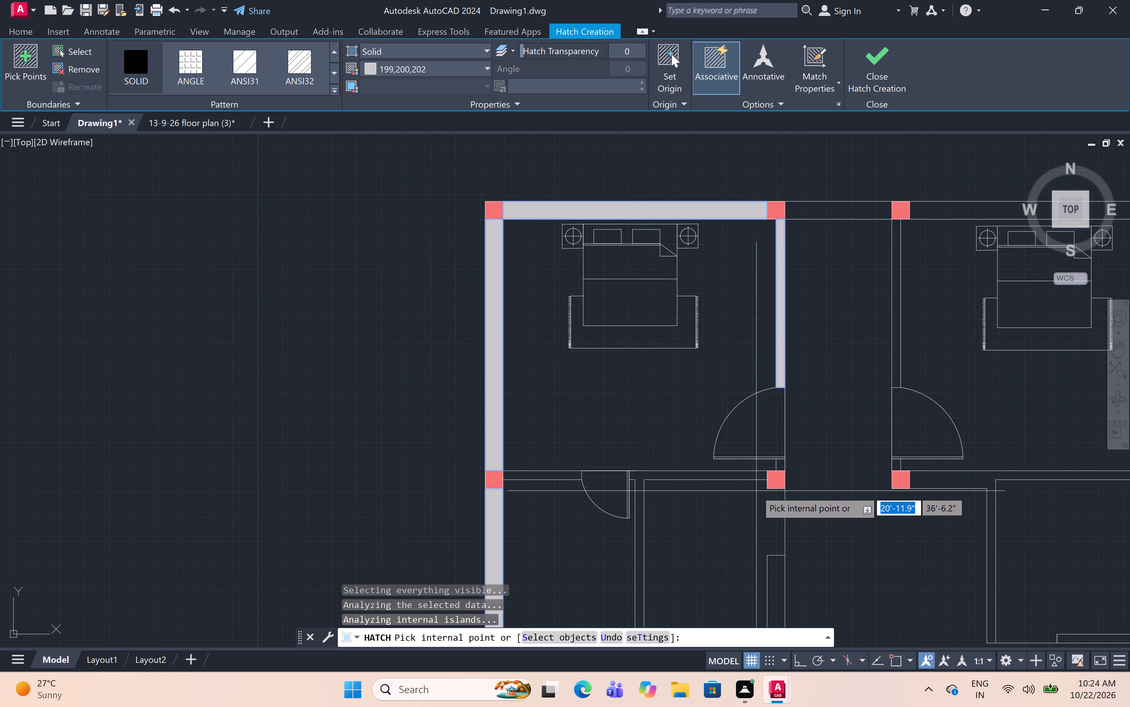
scroll(755, 487, up, 3)
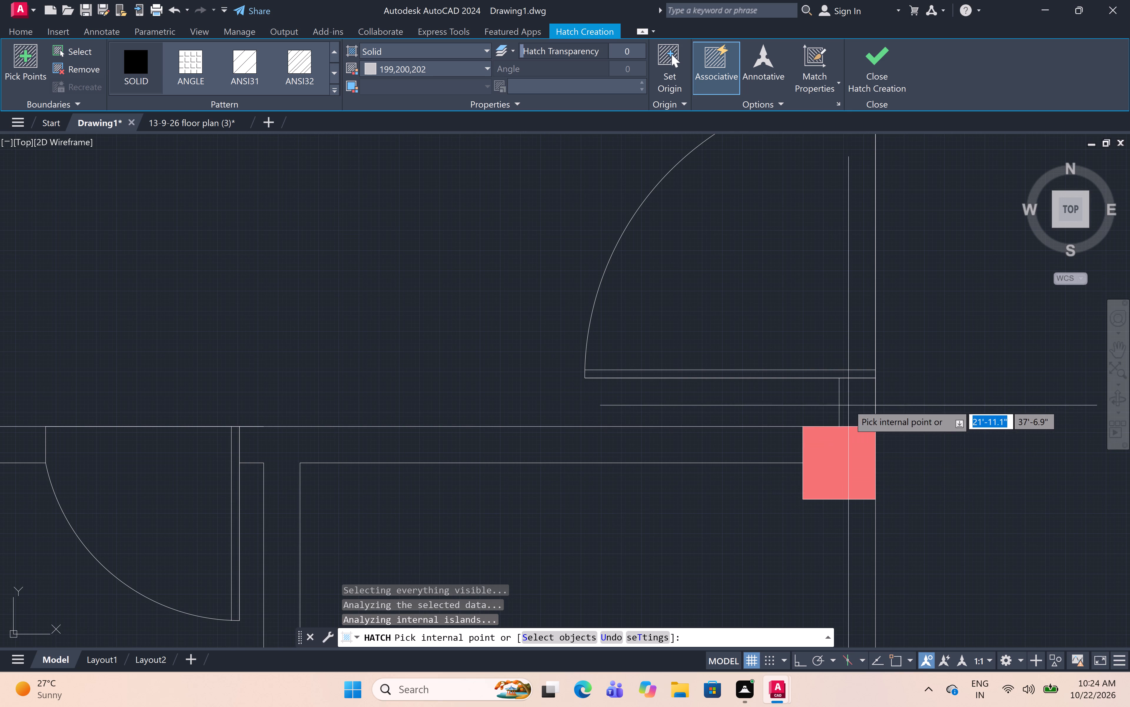
click(849, 403)
Hatch the partitions around the two small rooms below the top-left bedroom, including the wall piece left of the door.
scroll(772, 275, down, 3)
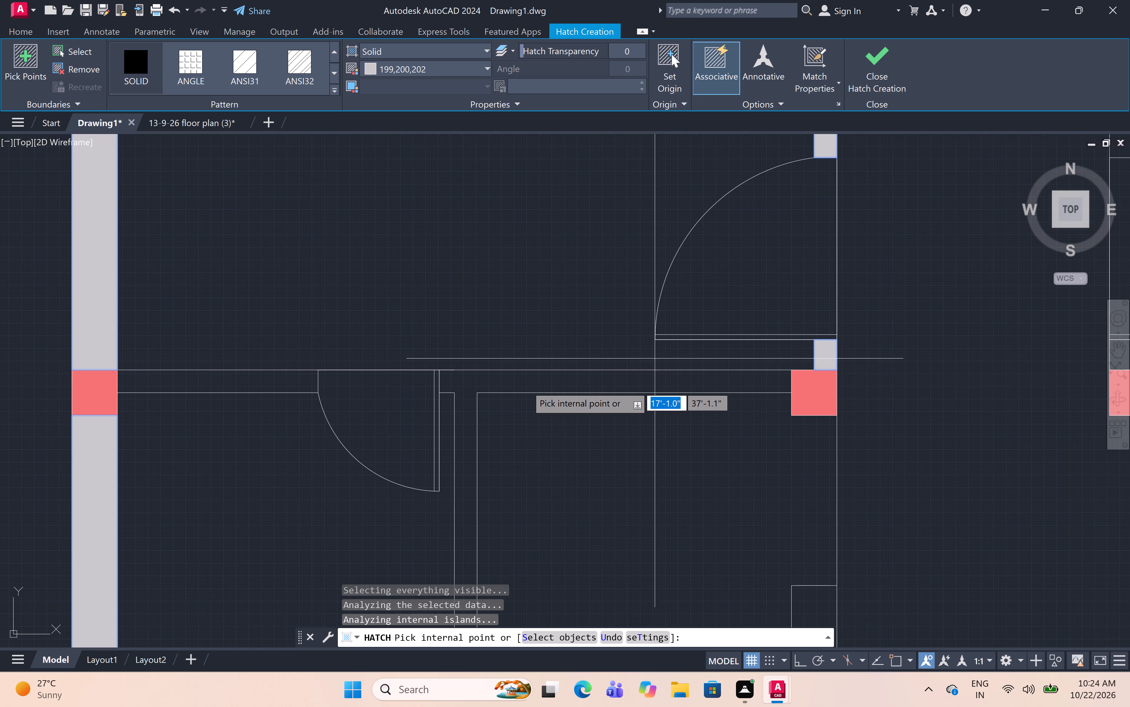
scroll(526, 386, down, 1)
middle_drag(504, 343, 581, 212)
click(569, 255)
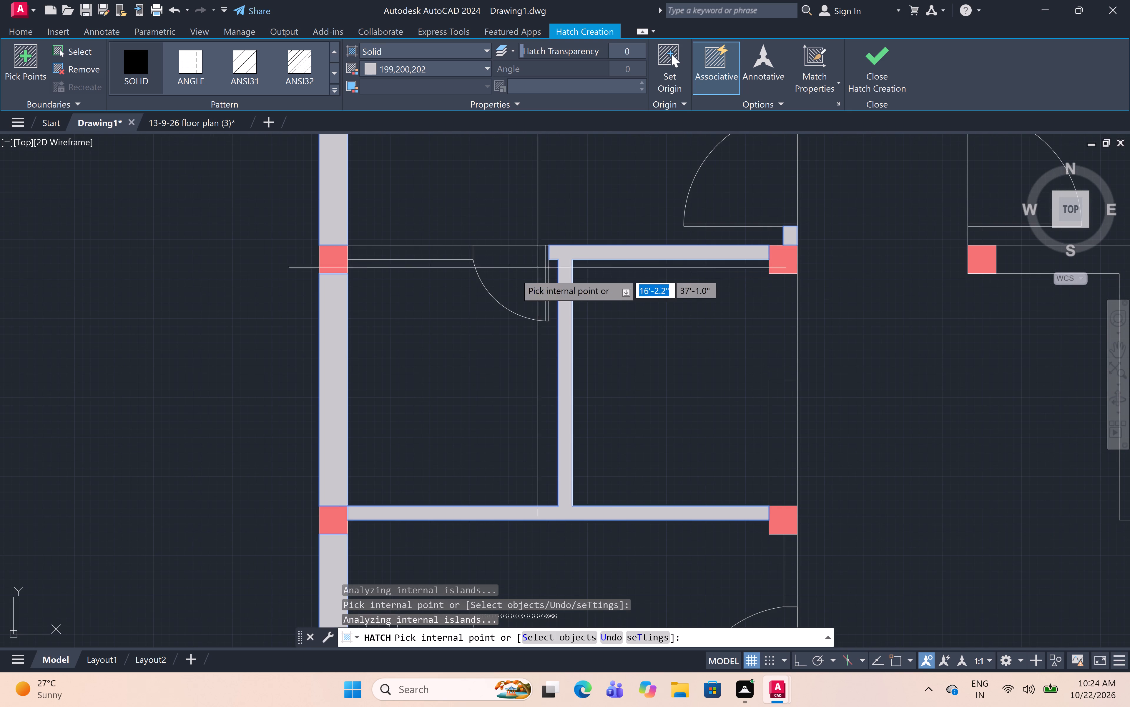
click(416, 256)
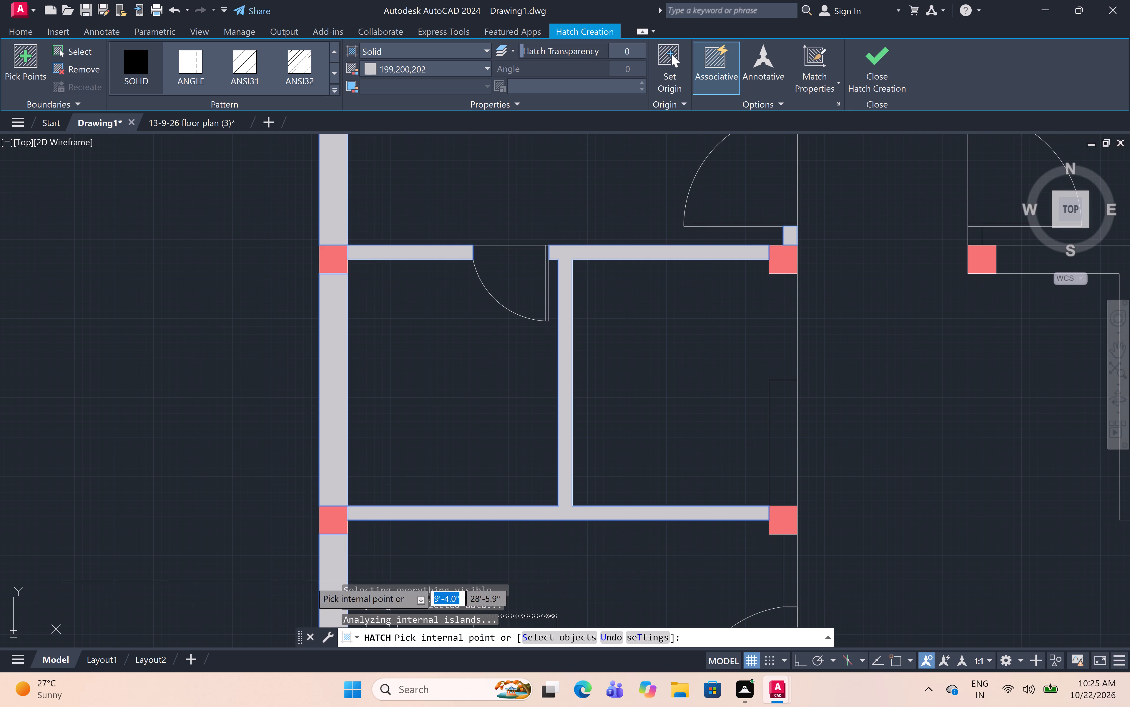
Hatch the staircase area's walls: the window wall above it, the left outer wall and the bottom outer wall.
scroll(540, 387, down, 4)
middle_drag(550, 510, 540, 468)
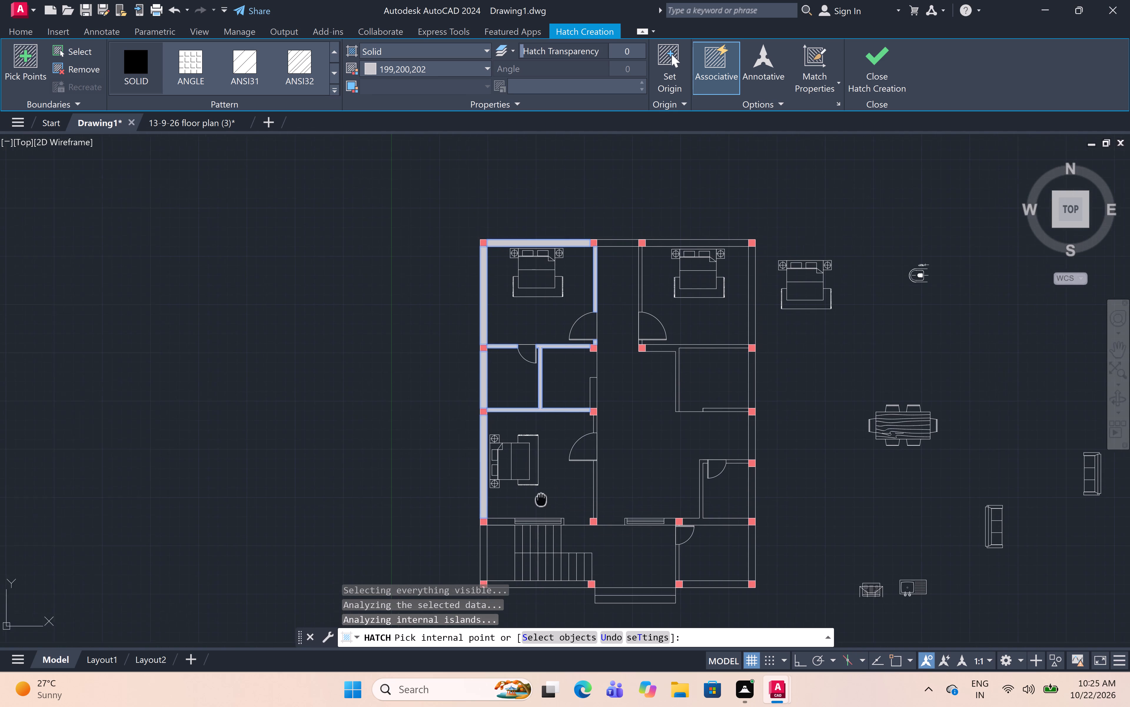
middle_drag(540, 468, 547, 447)
scroll(504, 479, up, 9)
click(498, 423)
scroll(734, 350, down, 5)
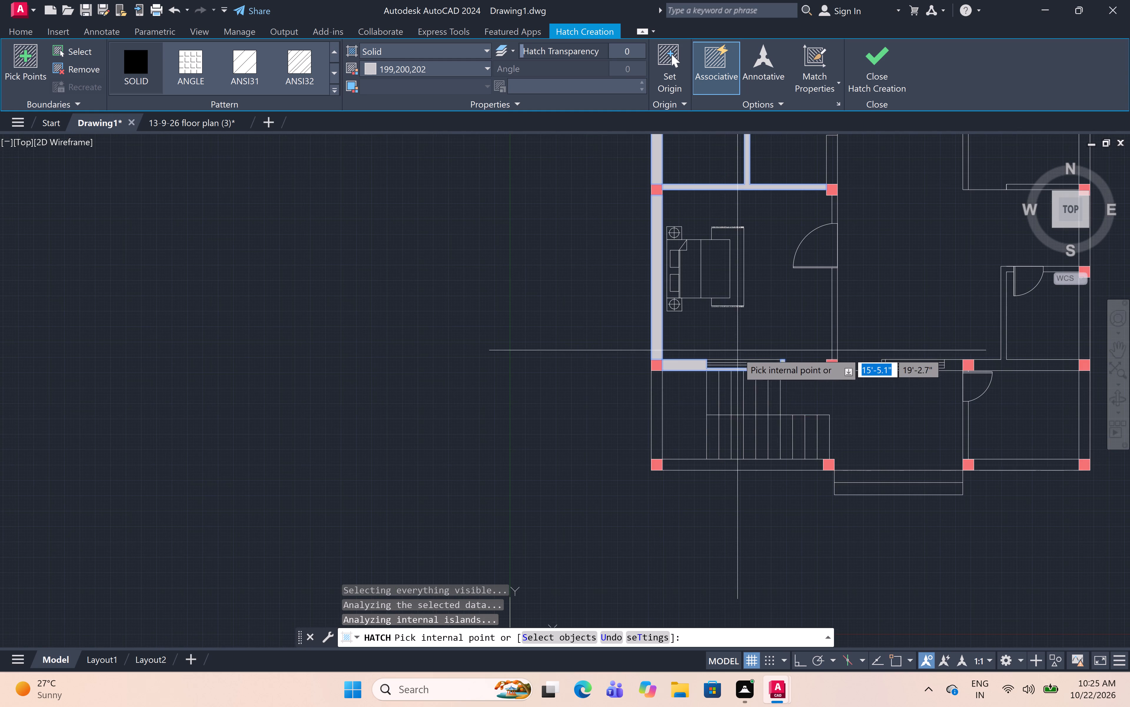
click(656, 413)
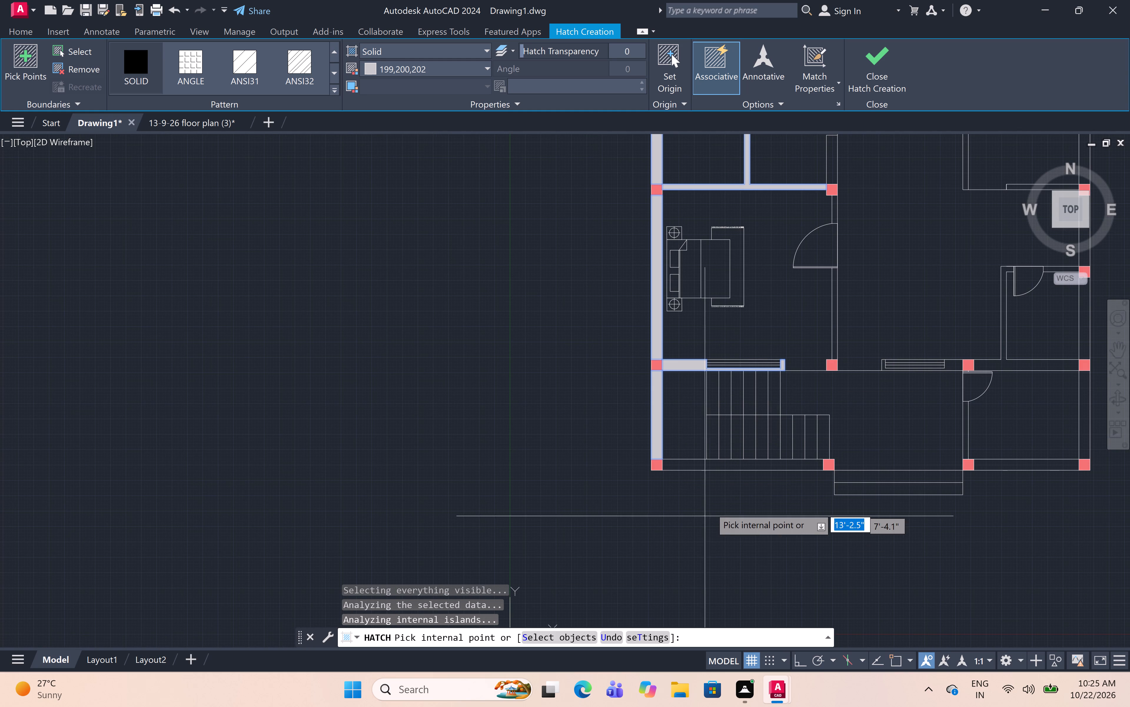
click(722, 464)
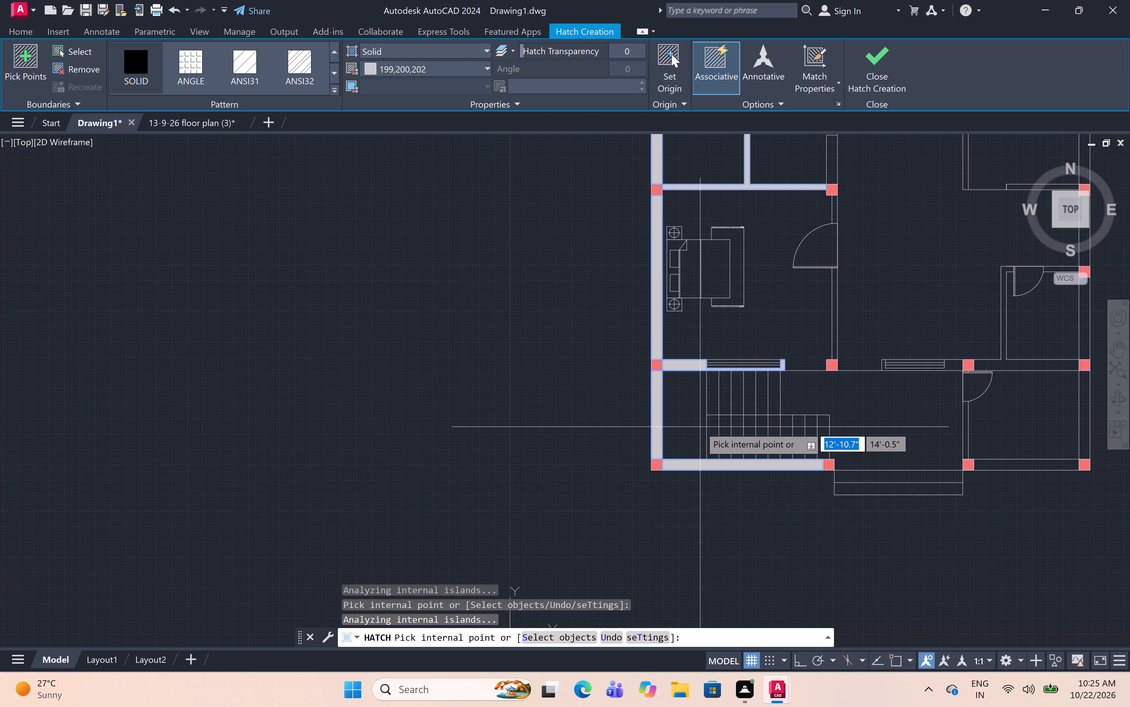
Hatch the bottom-right room's bottom outer wall, its left wall below the door and its right outer wall.
scroll(730, 424, down, 2)
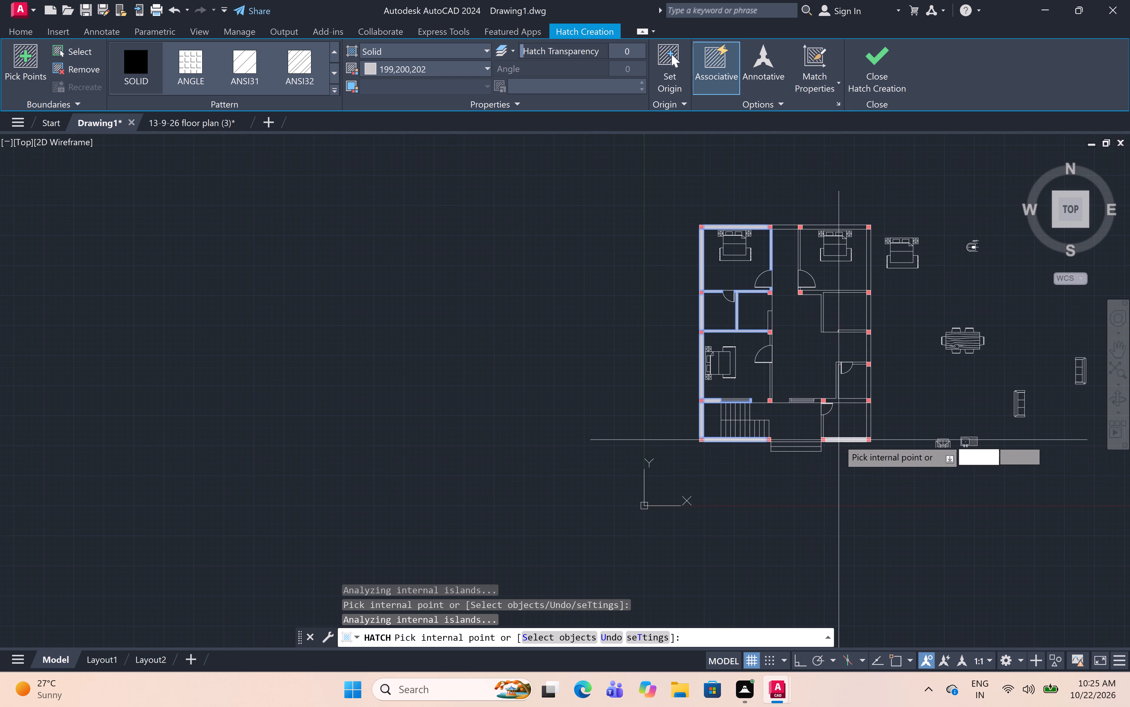
scroll(839, 440, up, 5)
click(839, 440)
scroll(714, 361, down, 1)
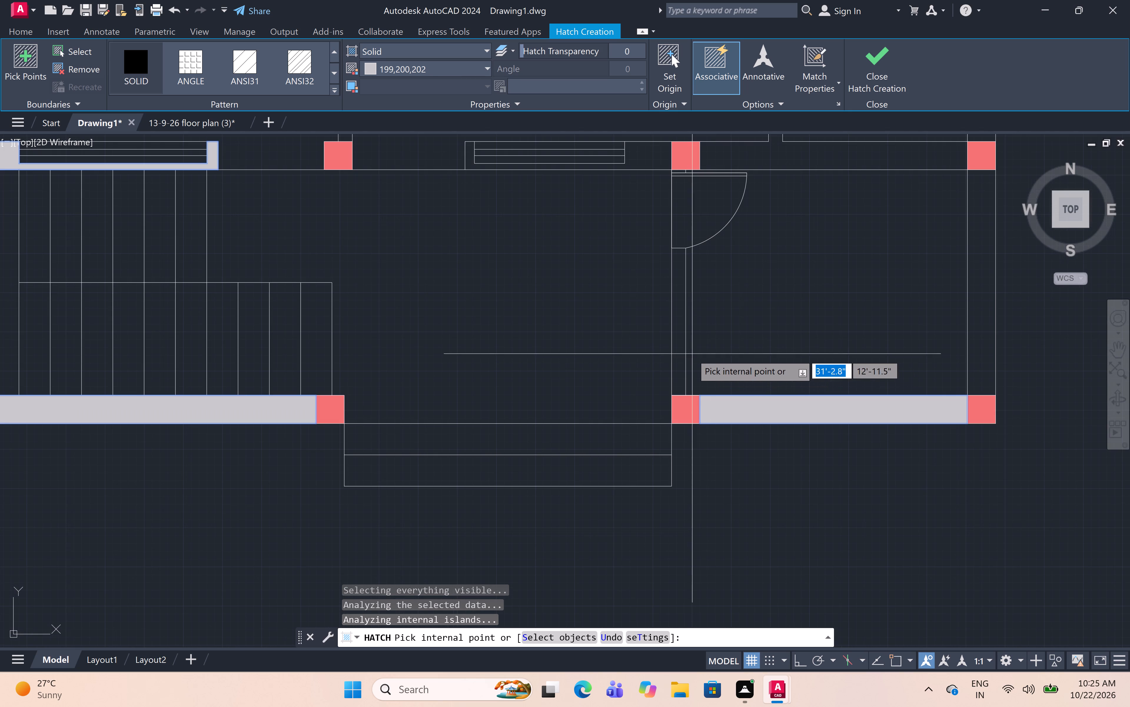
click(679, 334)
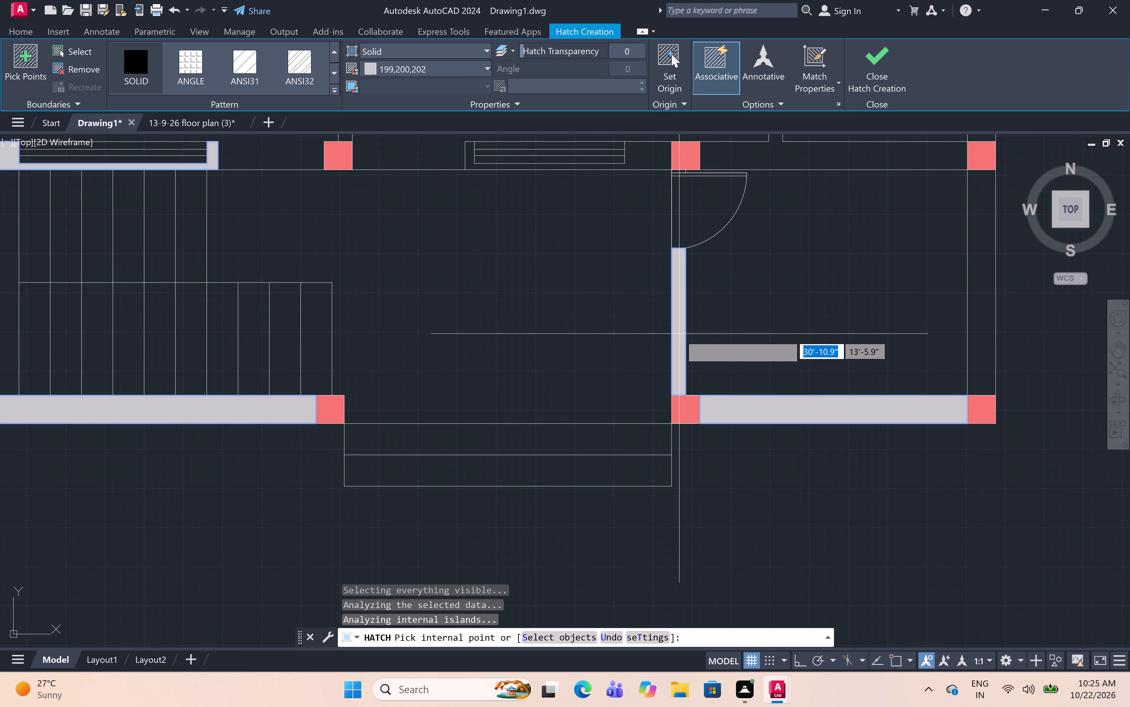
scroll(683, 335, down, 1)
middle_drag(786, 334, 743, 384)
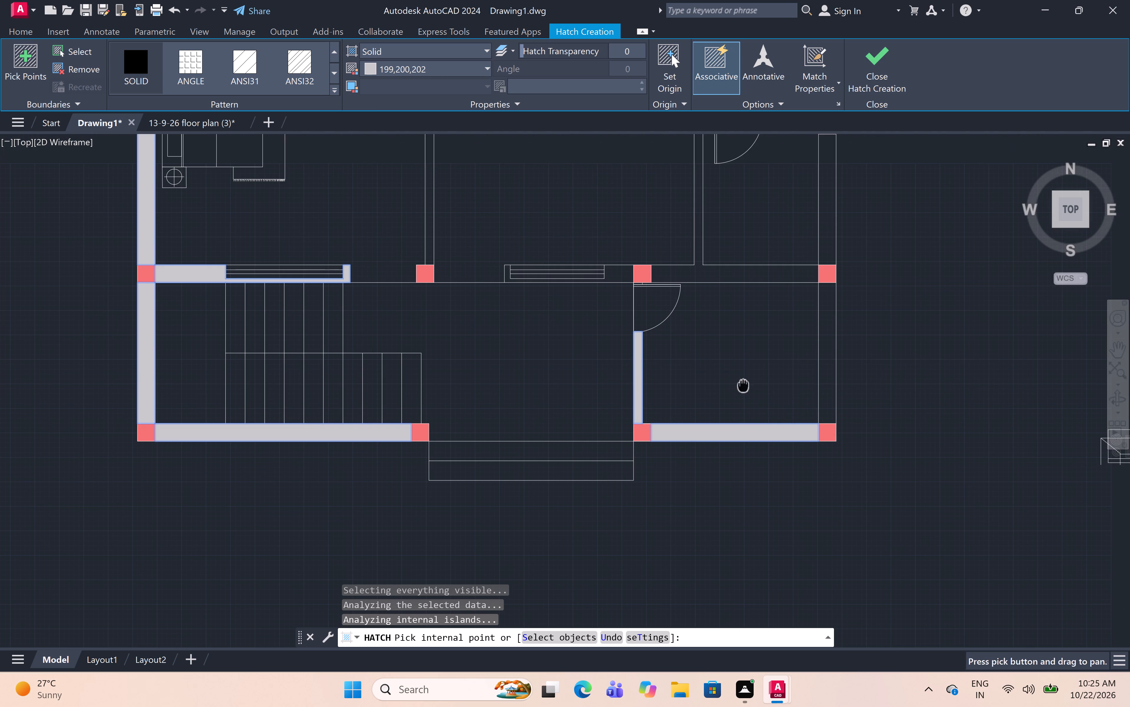
click(826, 393)
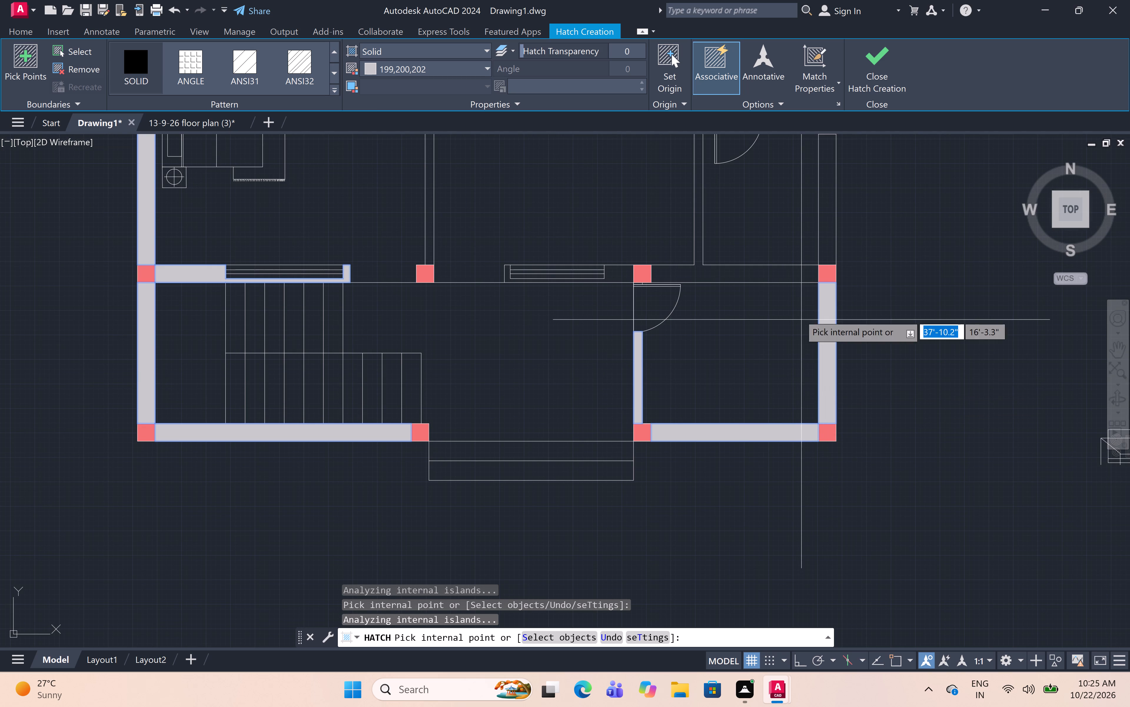
Hatch the wall above the bottom-right room with its adjoining partition, and the wall around the window beside it.
click(772, 273)
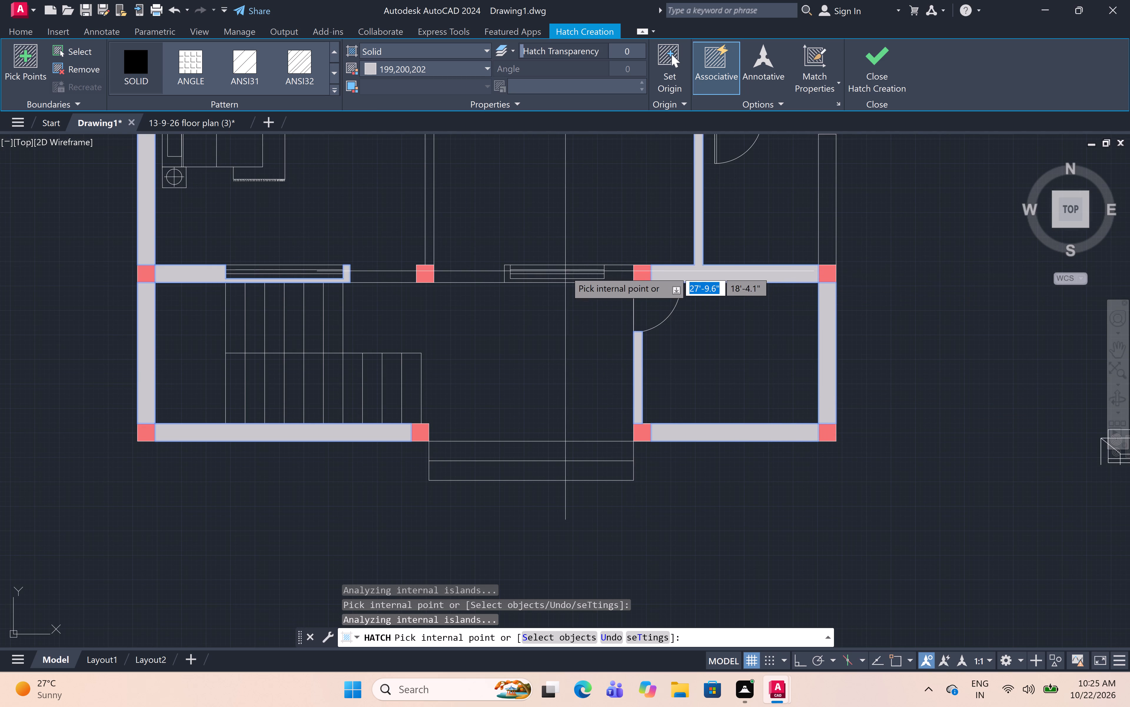
scroll(565, 270, up, 2)
click(689, 280)
Hatch the right outer wall of the small room above the bottom-right room and the short wall right of its door.
scroll(689, 279, down, 3)
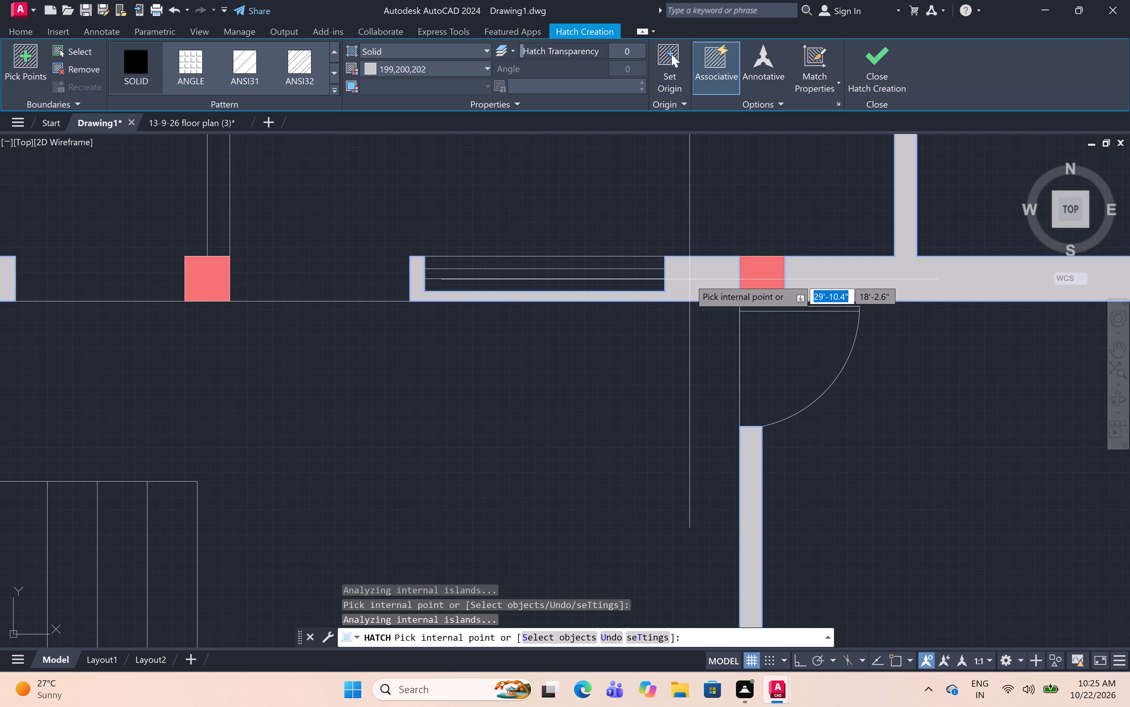
scroll(689, 279, down, 2)
scroll(725, 250, down, 4)
middle_drag(727, 245, 721, 260)
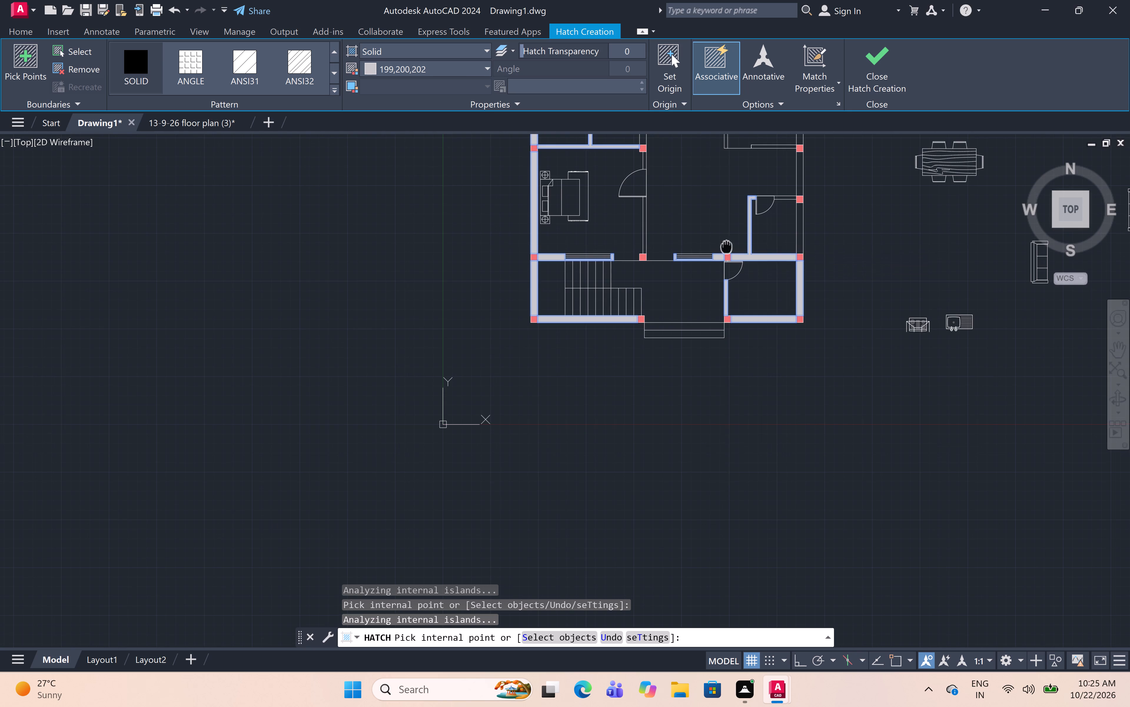
middle_drag(721, 260, 696, 380)
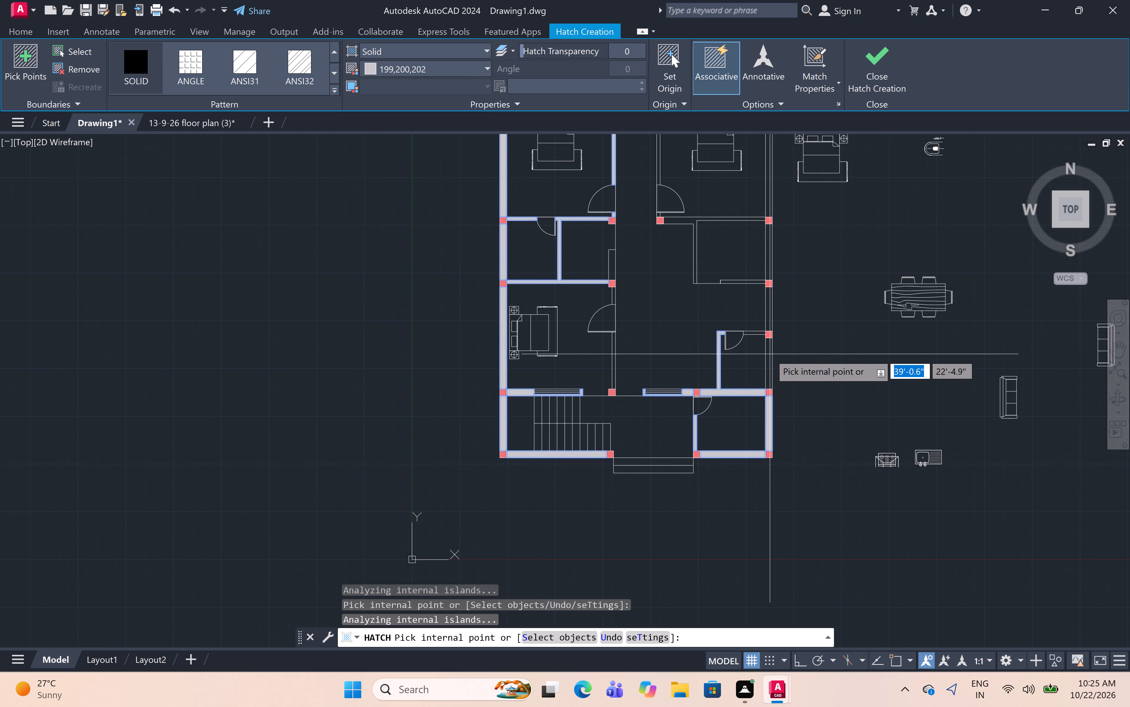
scroll(771, 355, up, 3)
click(771, 355)
click(723, 262)
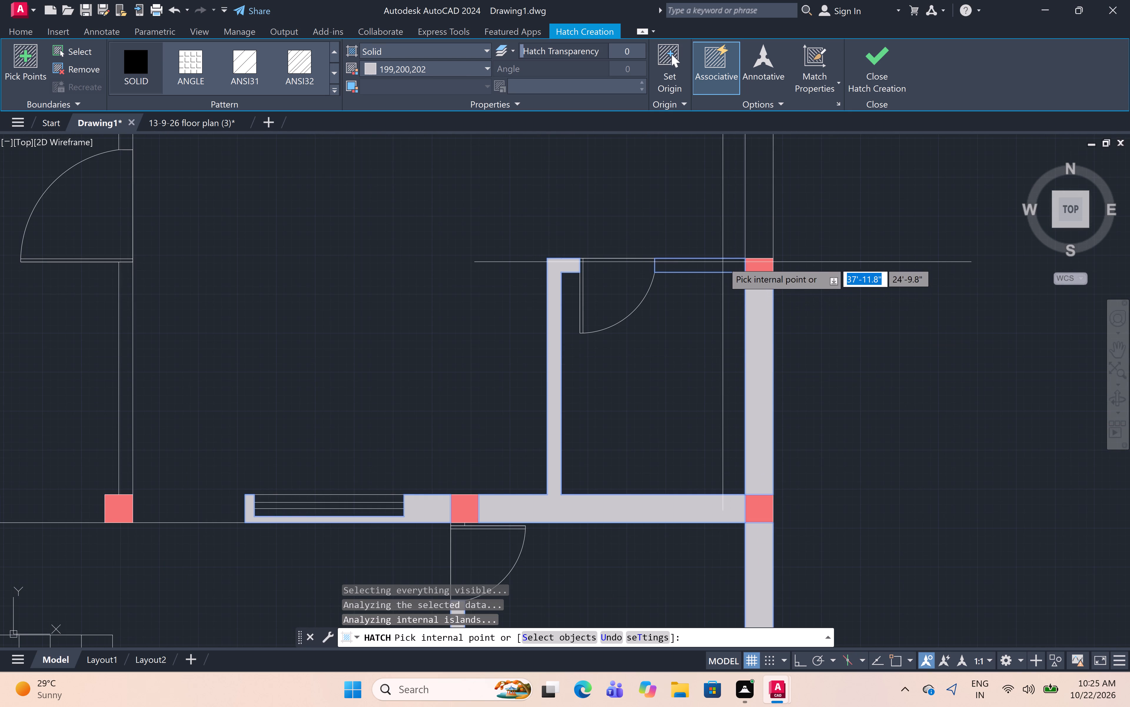
click(731, 269)
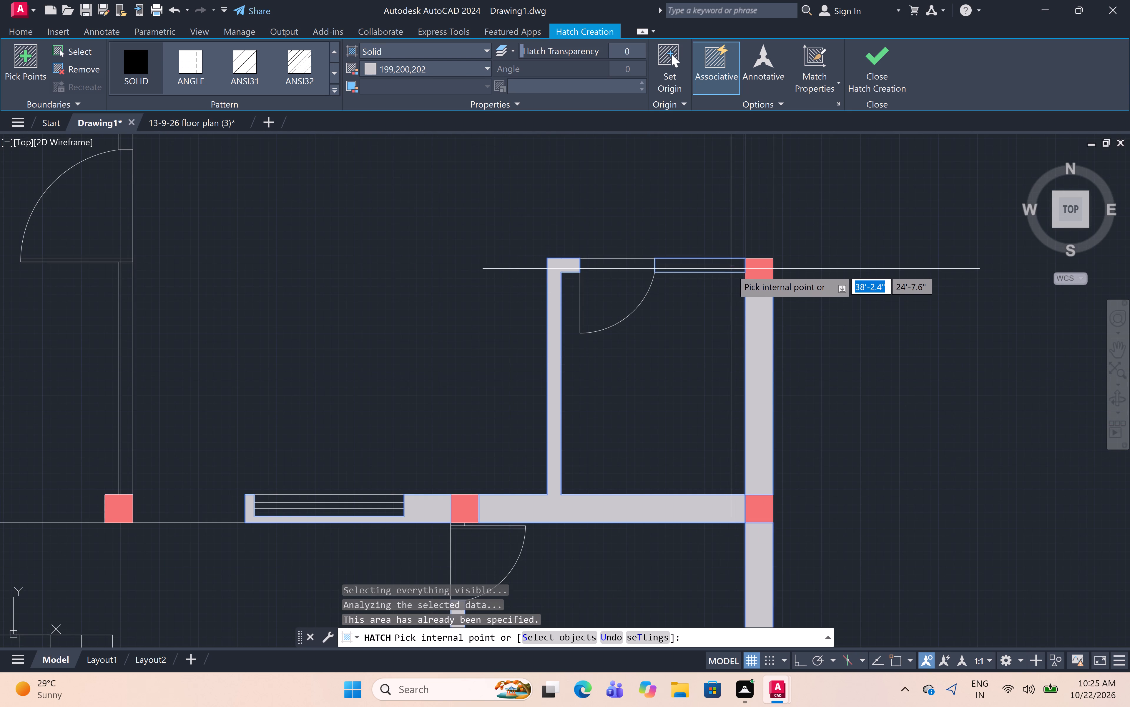
scroll(748, 224, down, 2)
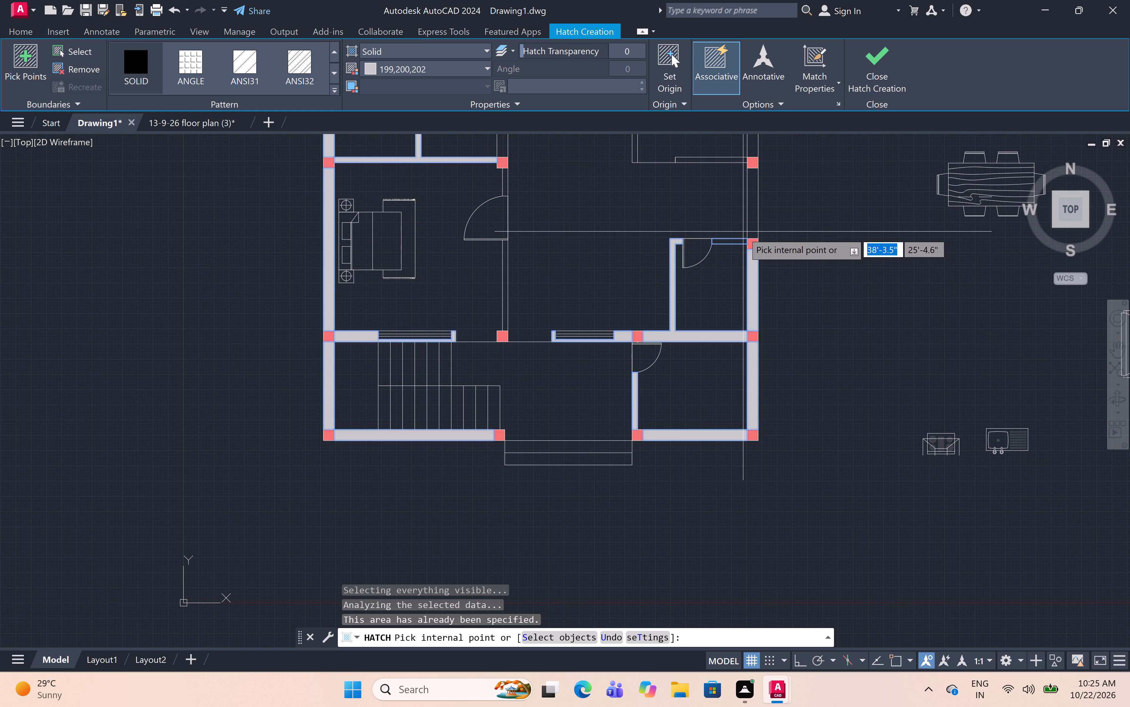
click(740, 242)
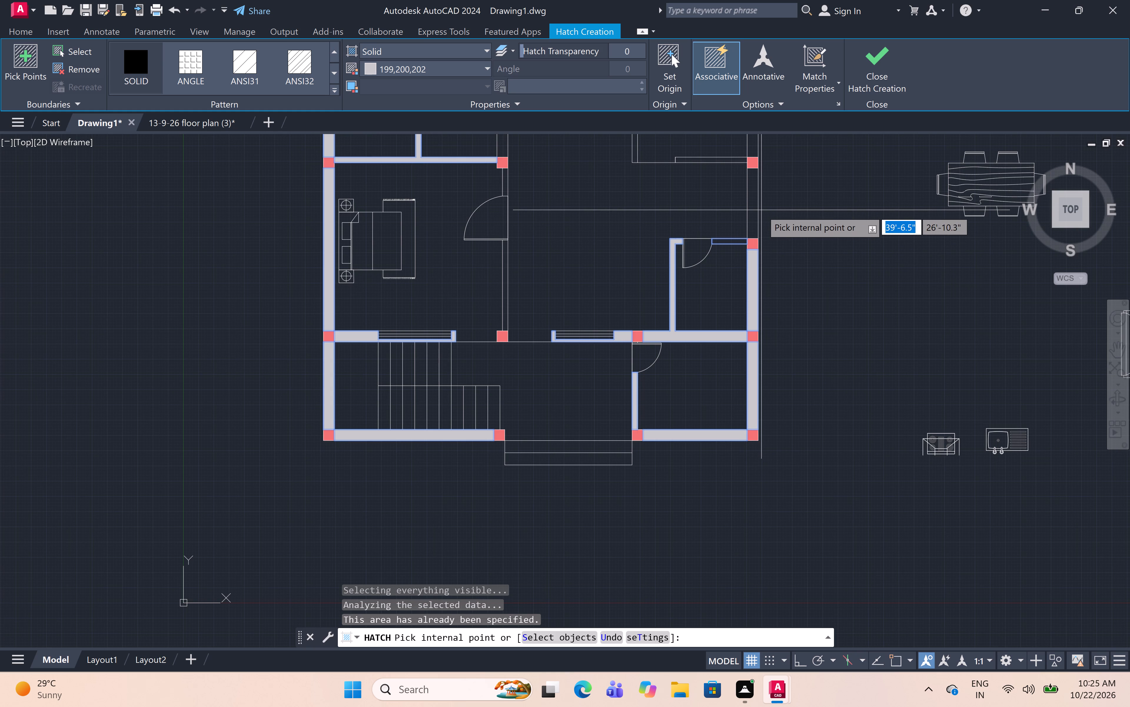
Hatch the next two right outer wall segments upward and the short partition joining the column between them.
click(756, 210)
middle_drag(786, 204, 791, 312)
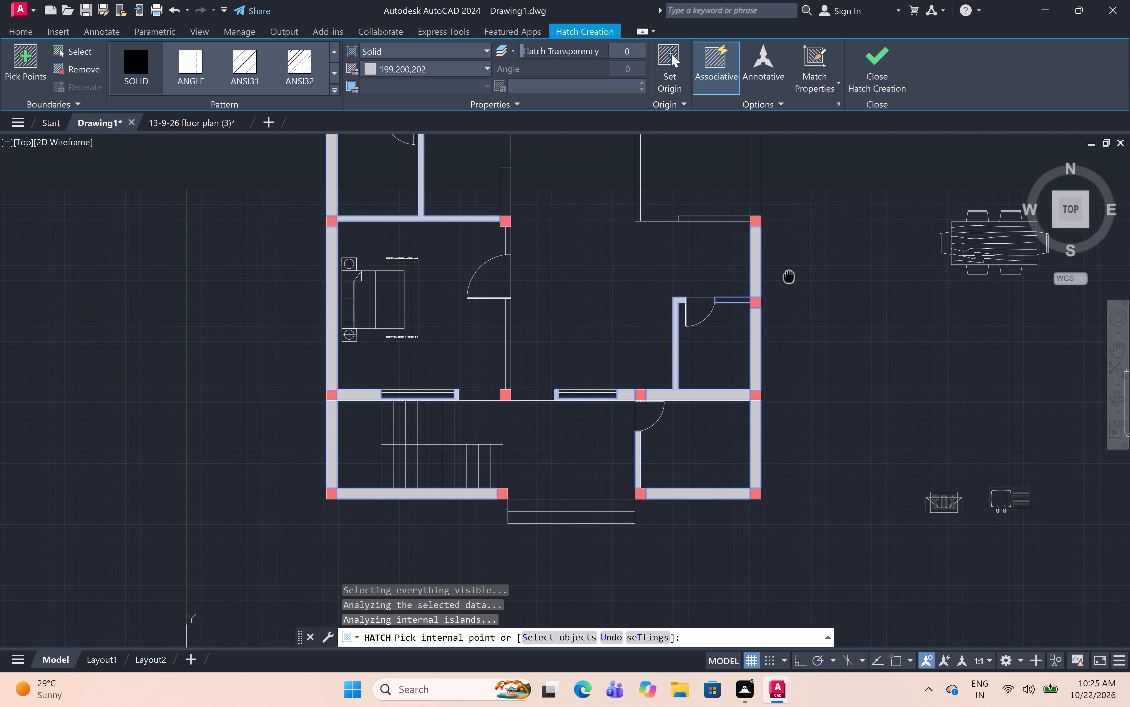
middle_drag(791, 312, 780, 360)
scroll(712, 306, up, 2)
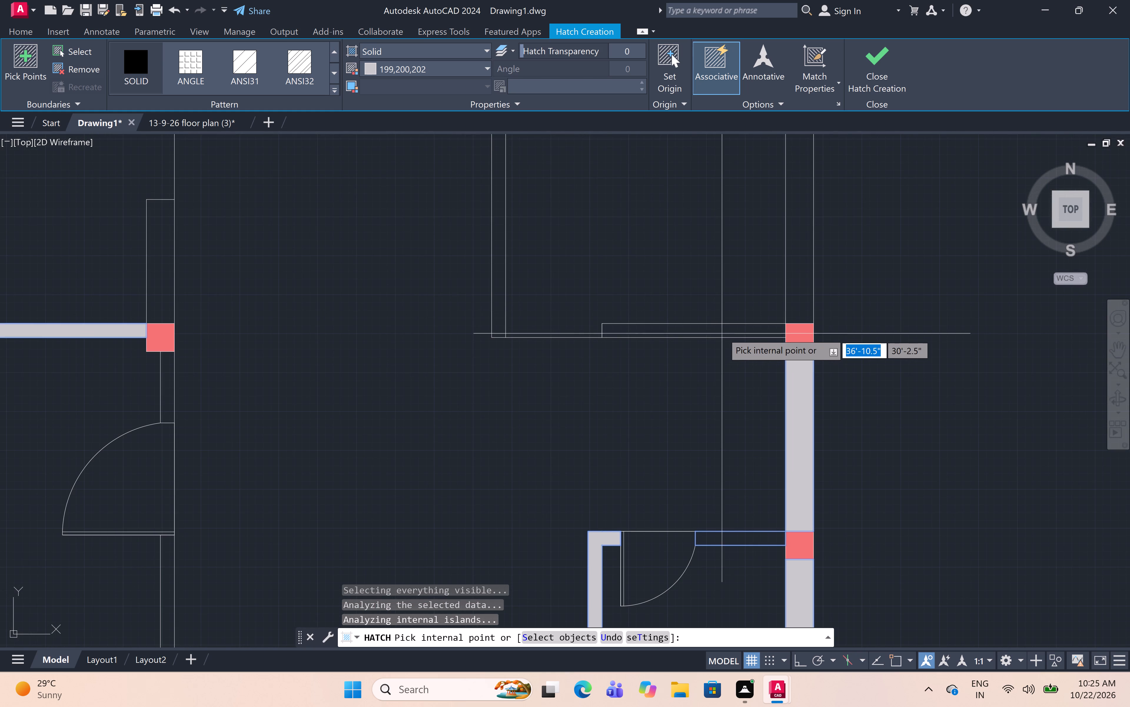
click(724, 331)
middle_drag(732, 368, 705, 512)
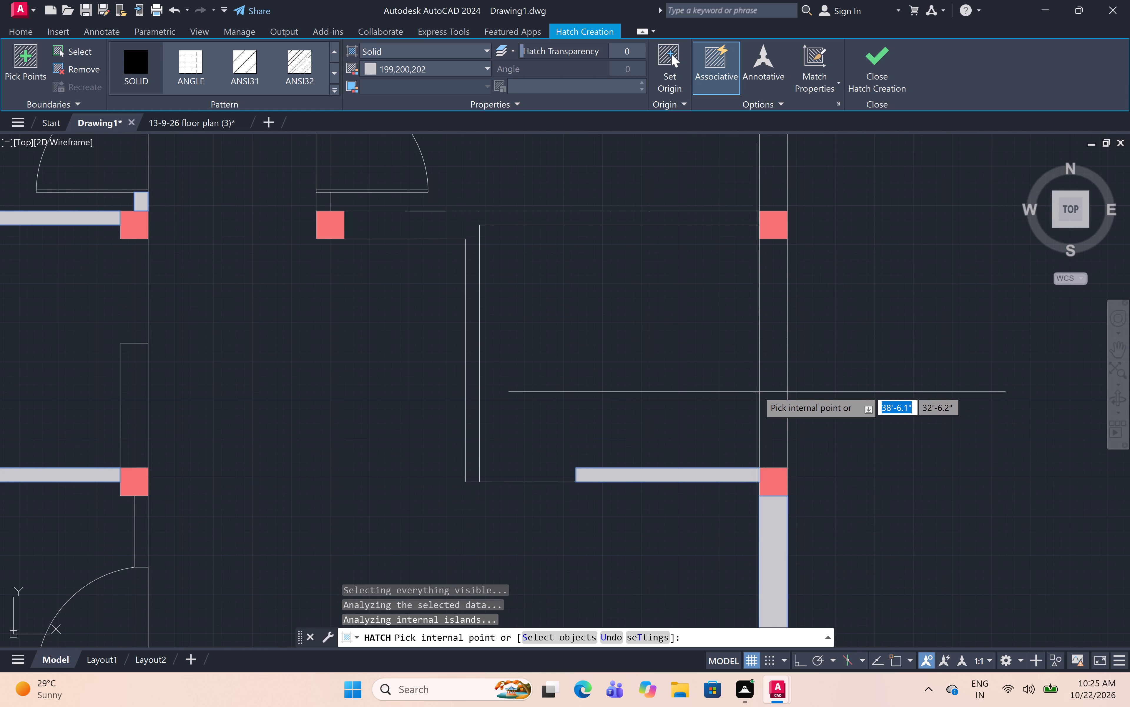
click(773, 380)
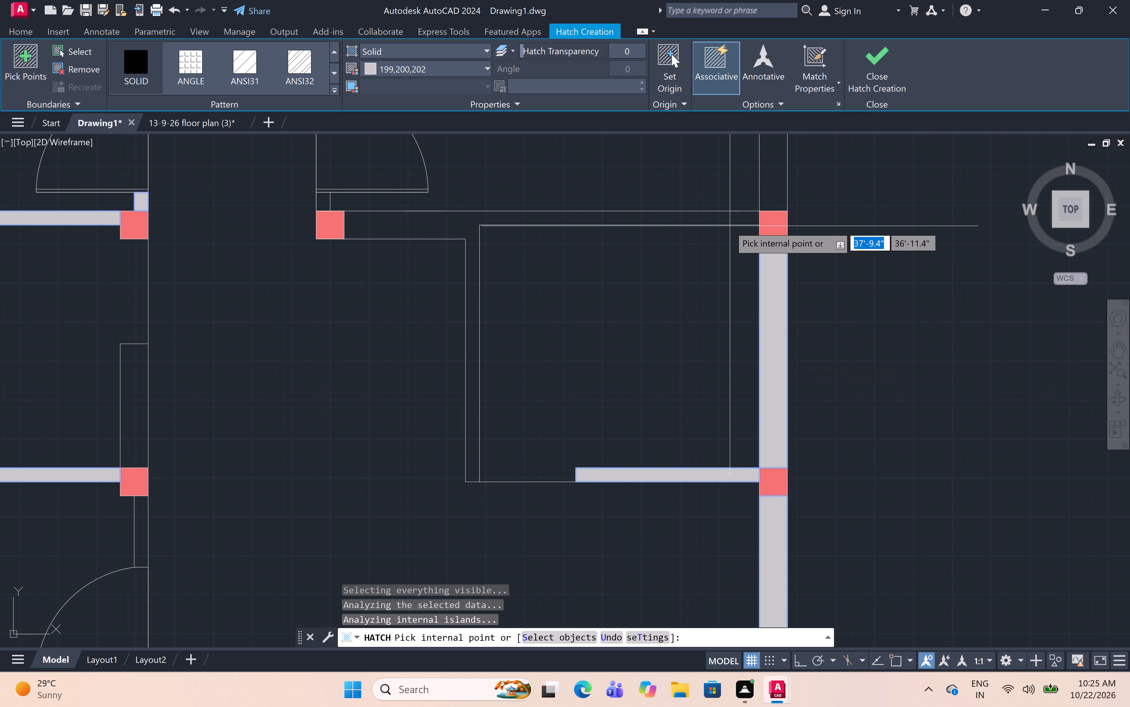
Hatch the top-right bedroom's bottom wall with its adjoining partition, and the short wall stub below the bedroom door.
click(705, 220)
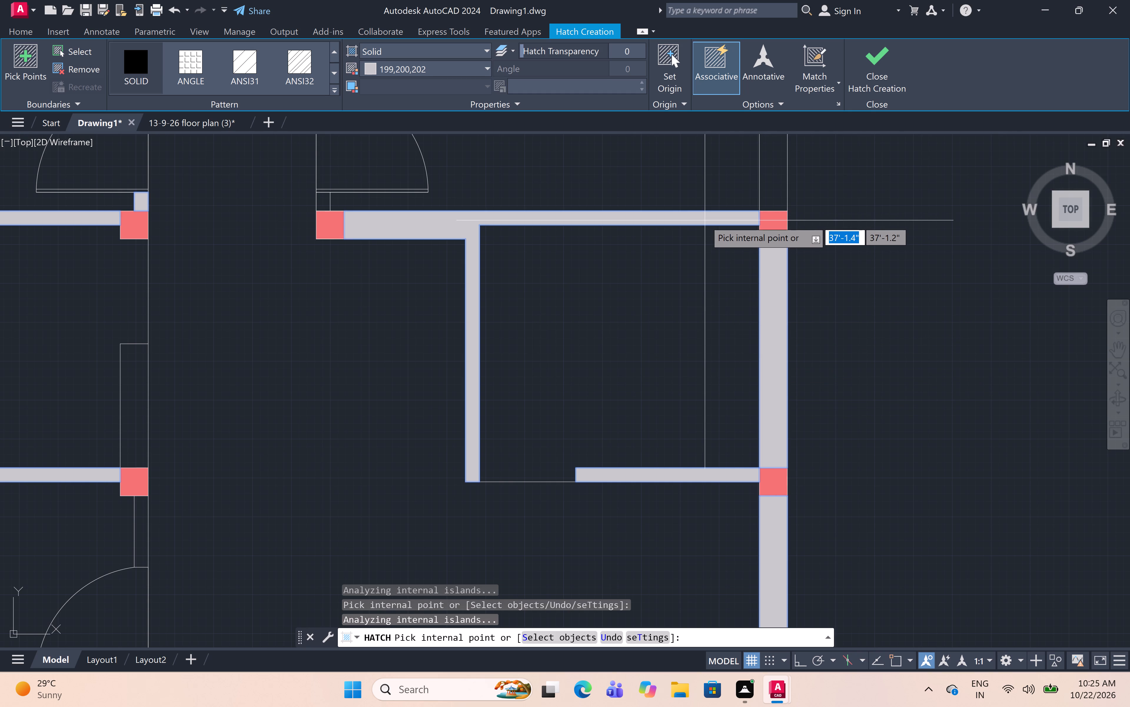
scroll(705, 220, down, 3)
middle_drag(727, 181, 740, 277)
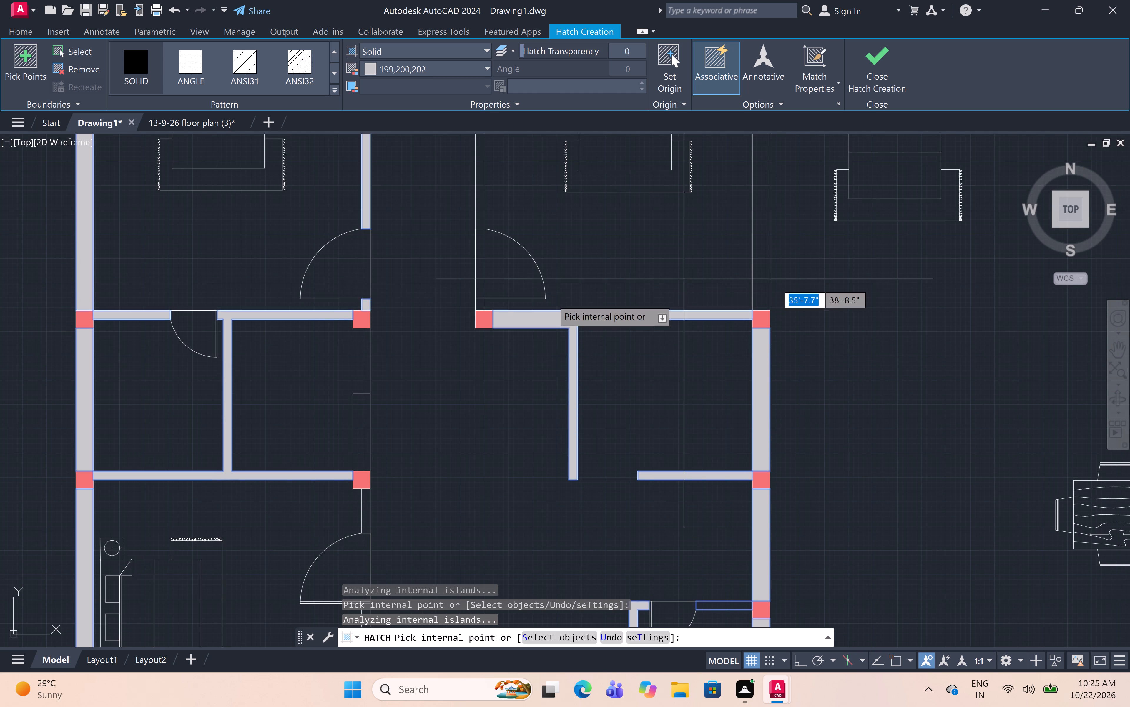
scroll(478, 309, up, 4)
click(478, 305)
scroll(481, 292, down, 6)
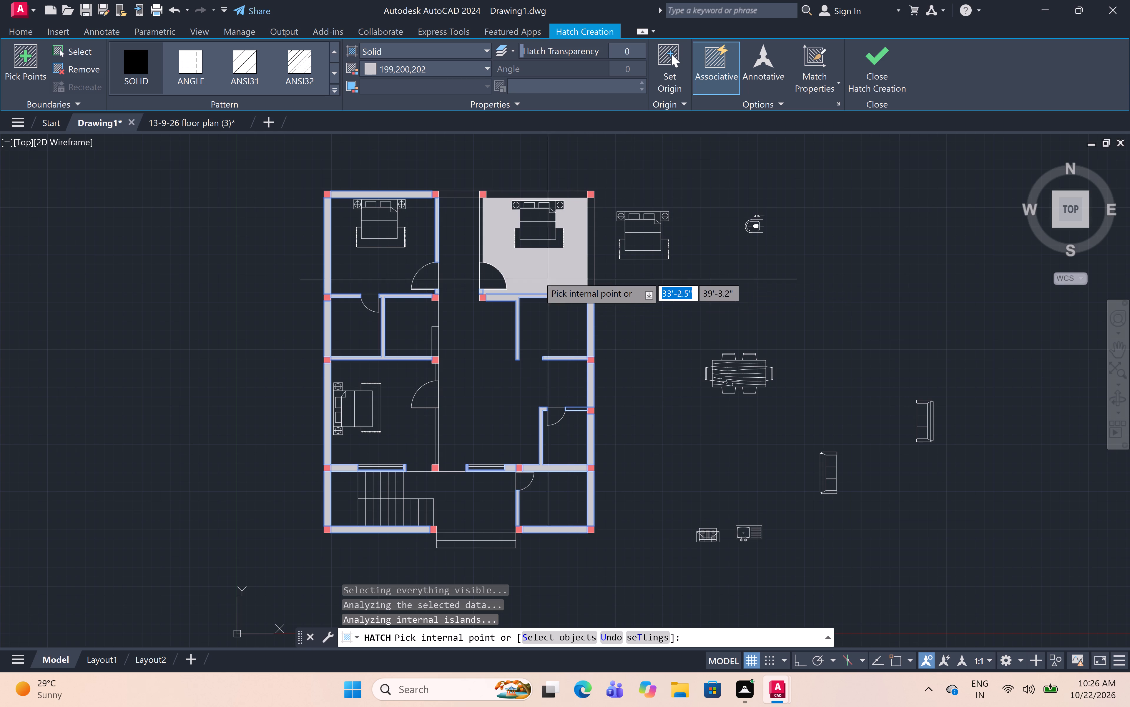
Hatch the top-right bedroom's right outer wall, its top wall, the top wall across the passage, and its left wall above the door.
scroll(584, 265, up, 2)
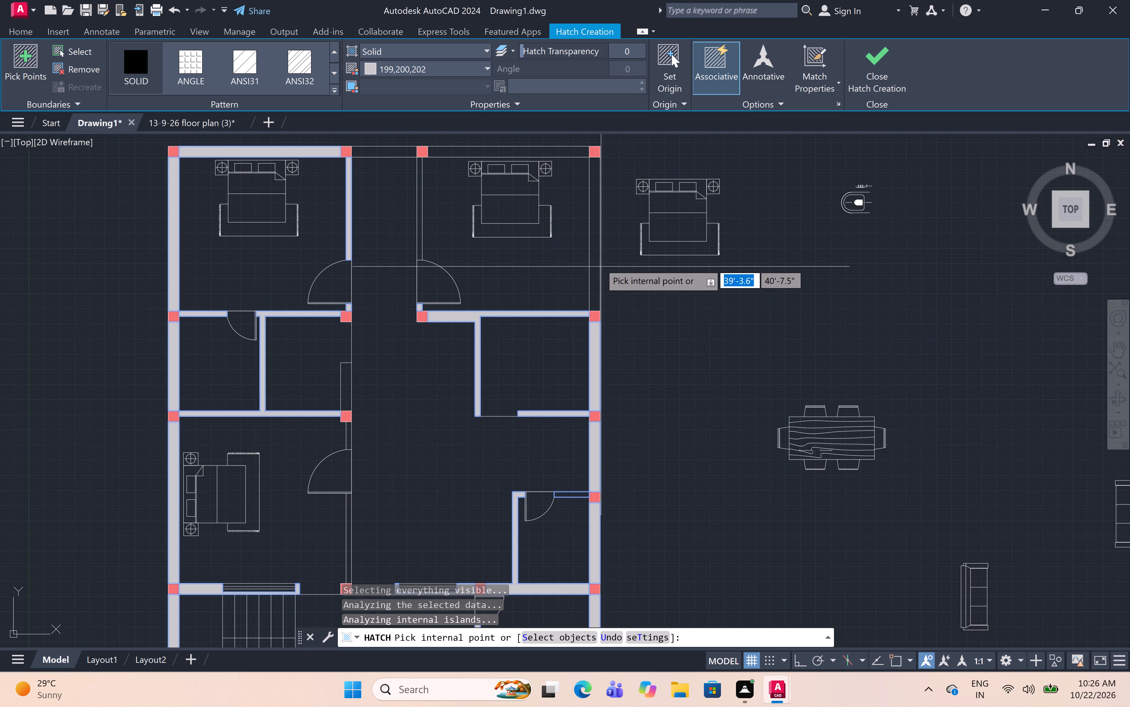
click(594, 258)
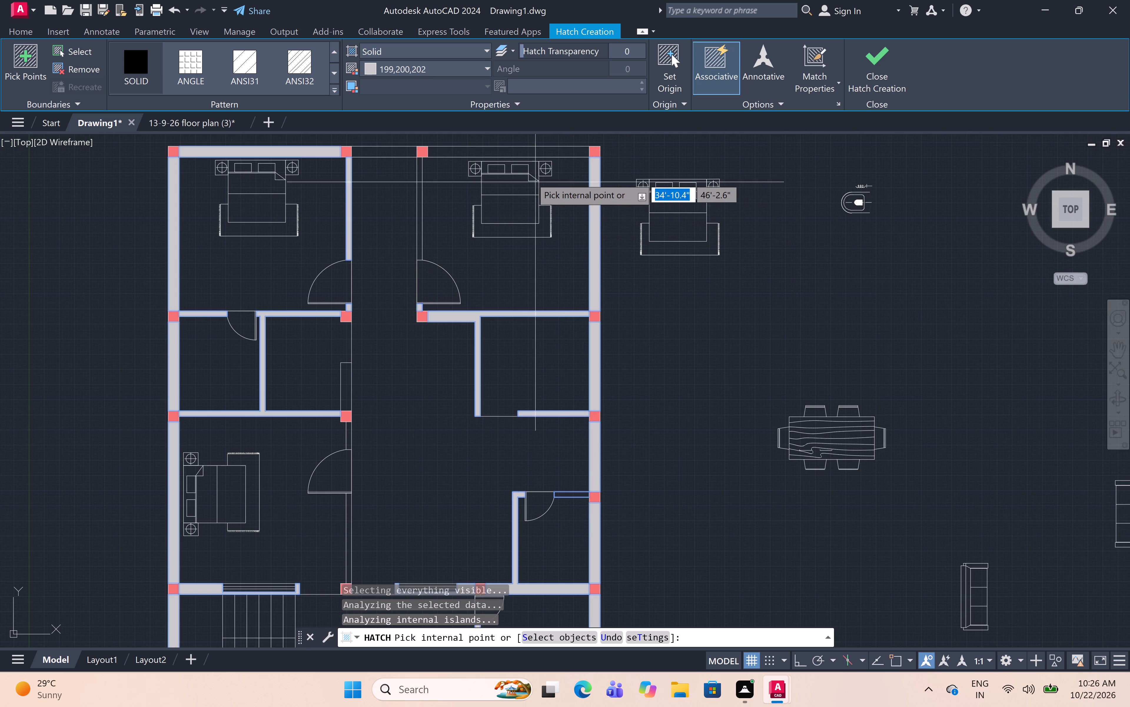
middle_drag(442, 170, 447, 249)
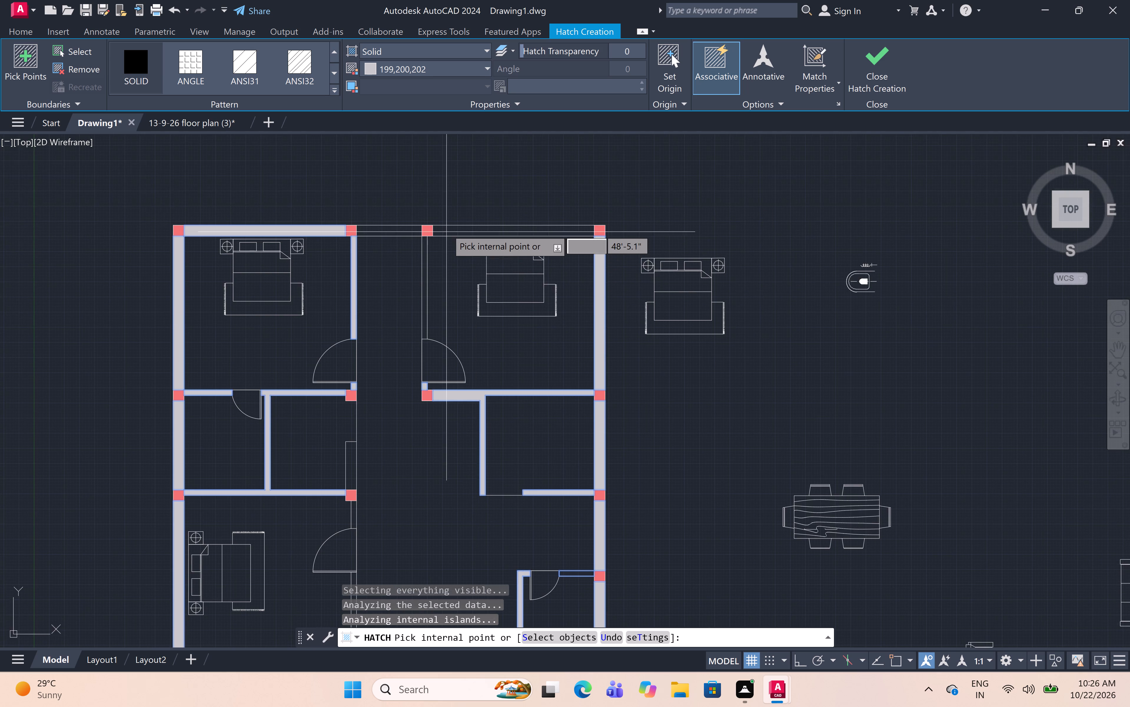
scroll(446, 229, up, 2)
click(446, 228)
click(330, 241)
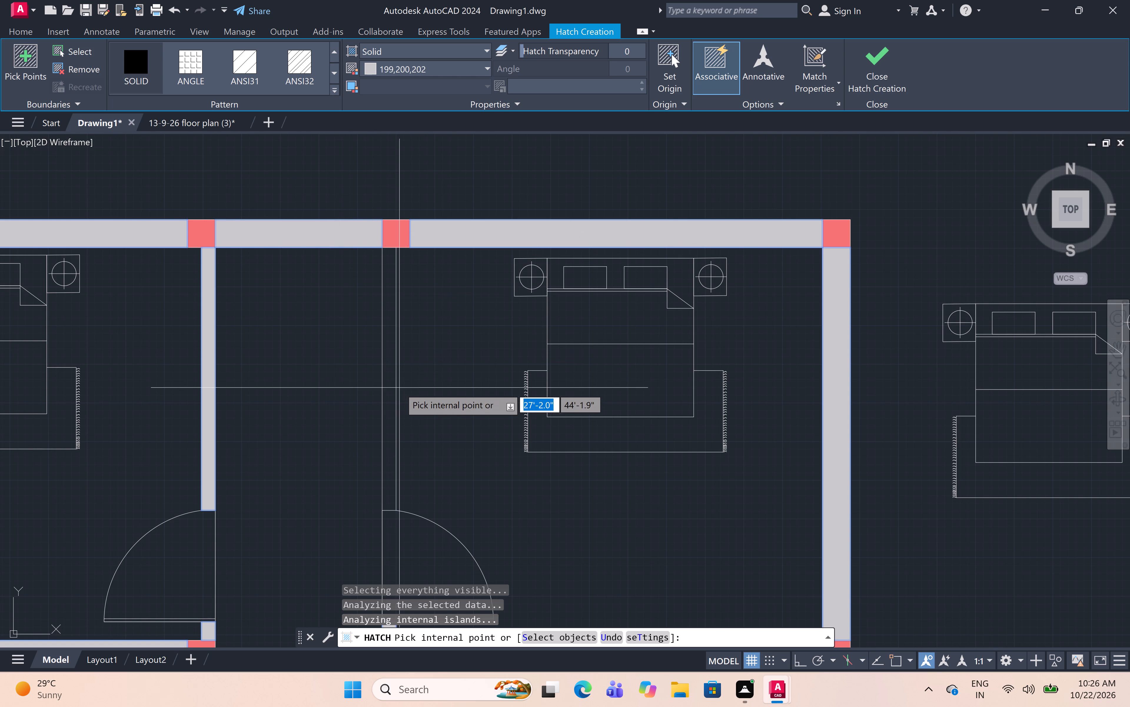
click(390, 376)
Hatch the short thick wall on the passage's left side and the lower-left bedroom's right wall above and below its door.
scroll(406, 271, down, 4)
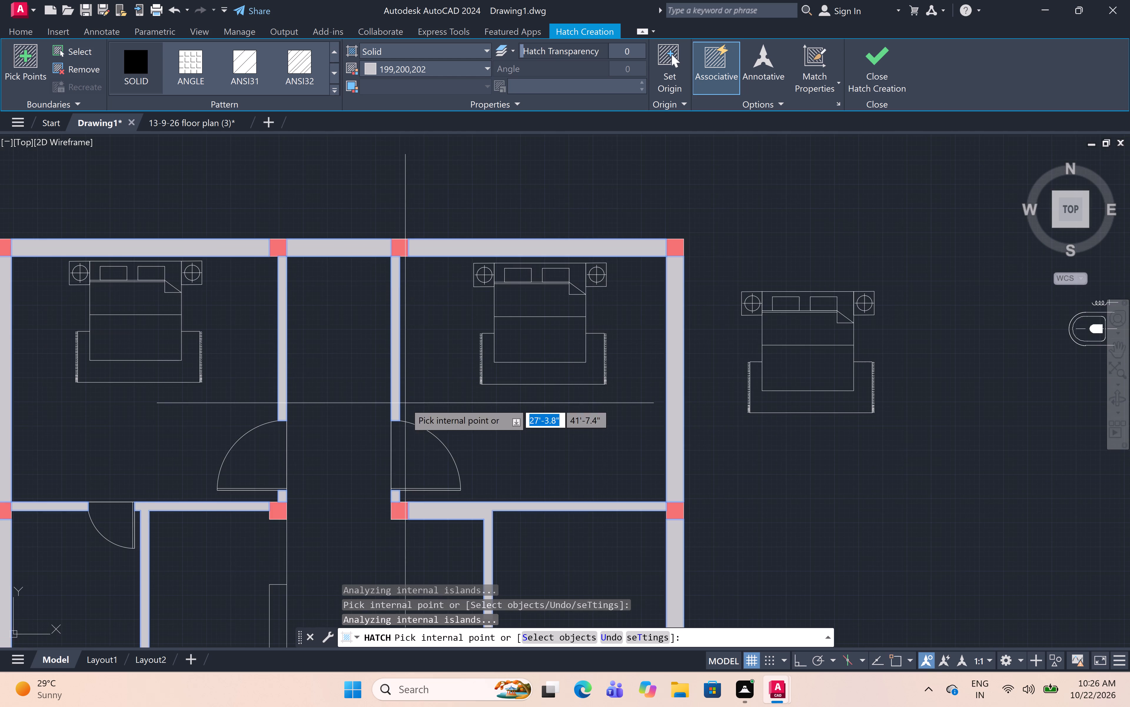
scroll(461, 356, down, 2)
scroll(534, 386, down, 2)
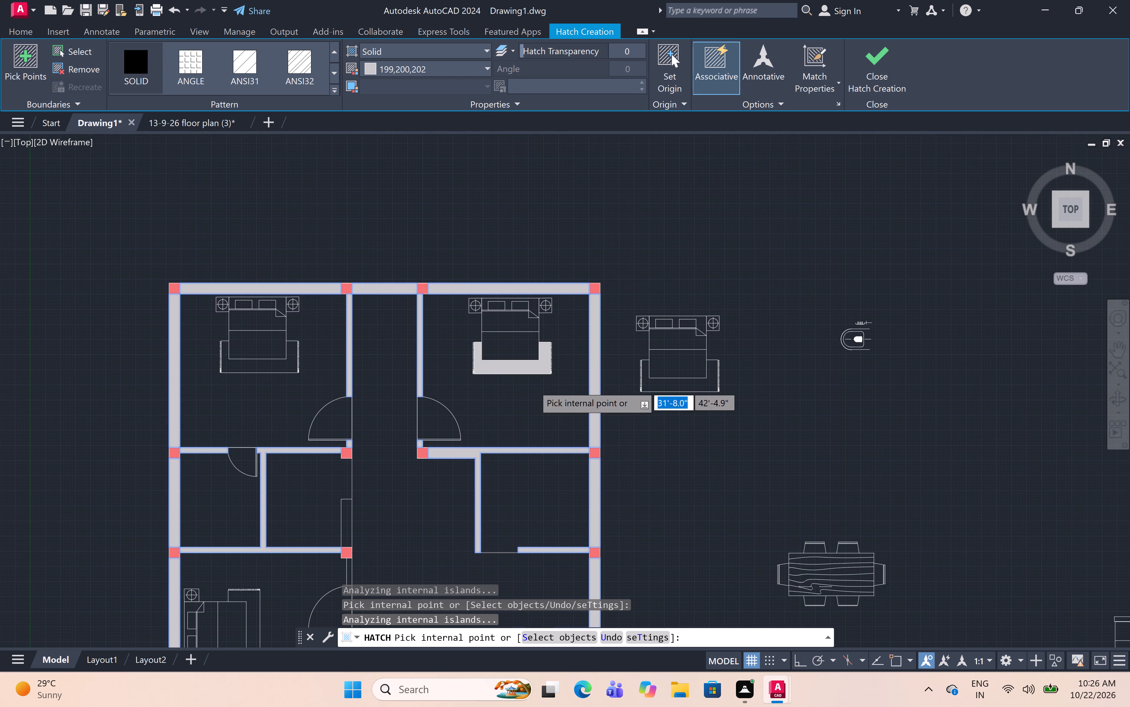
scroll(411, 486, up, 6)
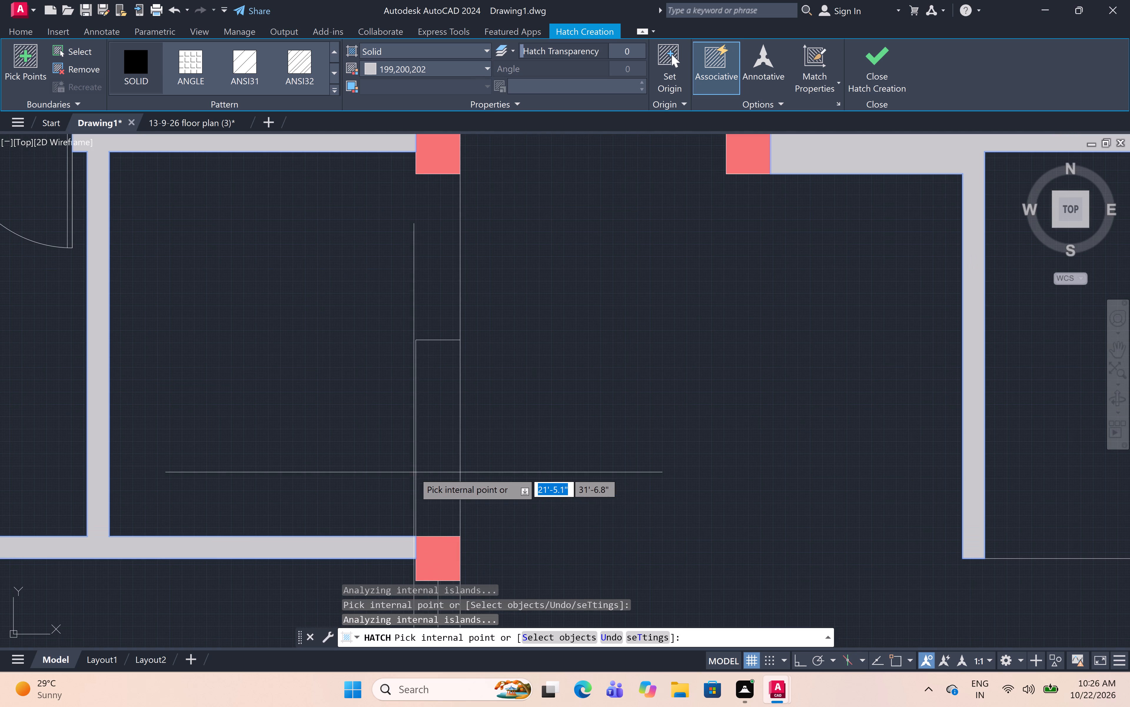
click(434, 484)
scroll(433, 388, down, 6)
middle_drag(537, 362, 537, 359)
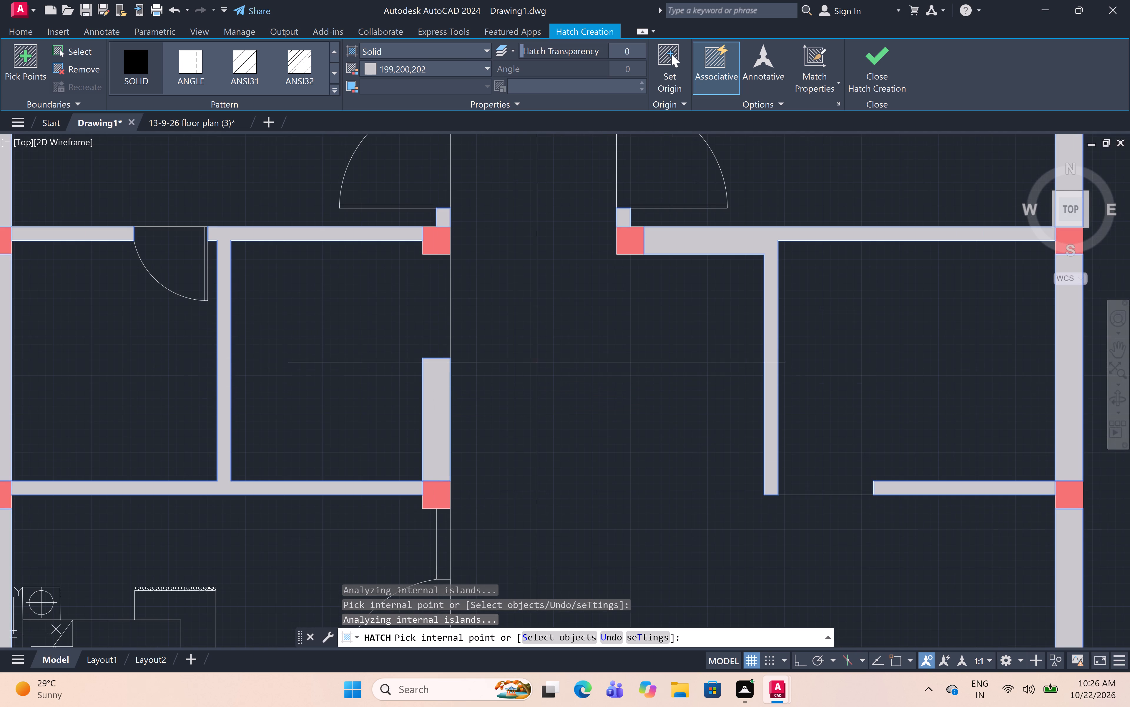
middle_drag(537, 359, 579, 205)
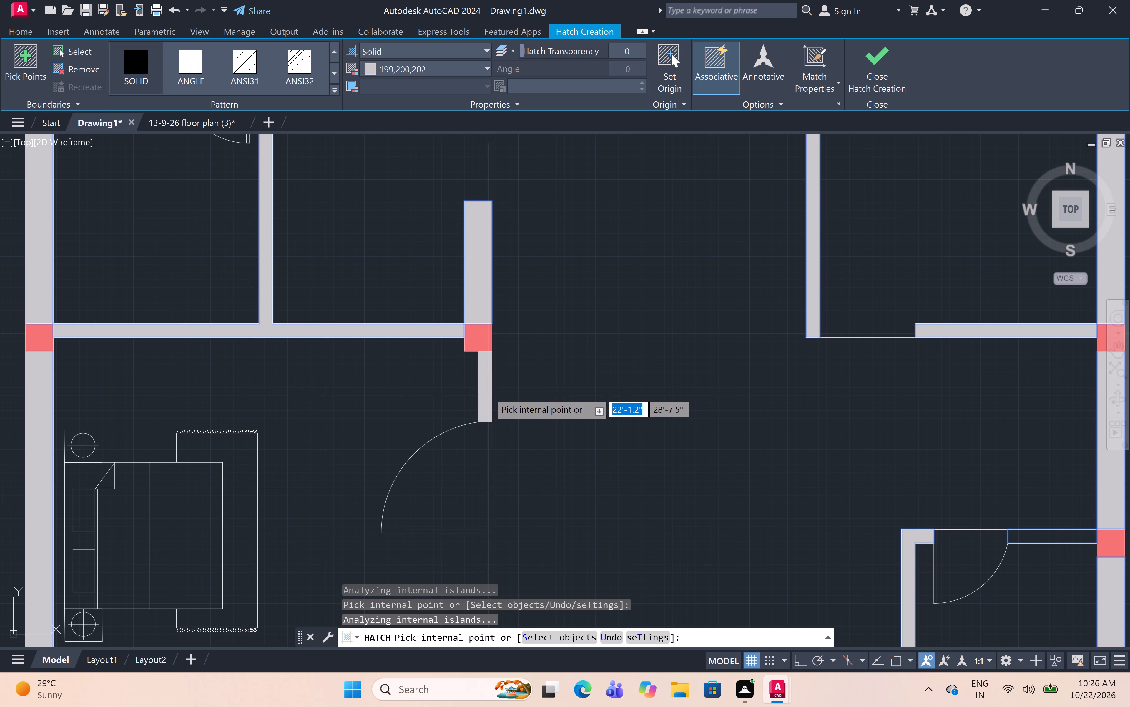
scroll(511, 345, down, 3)
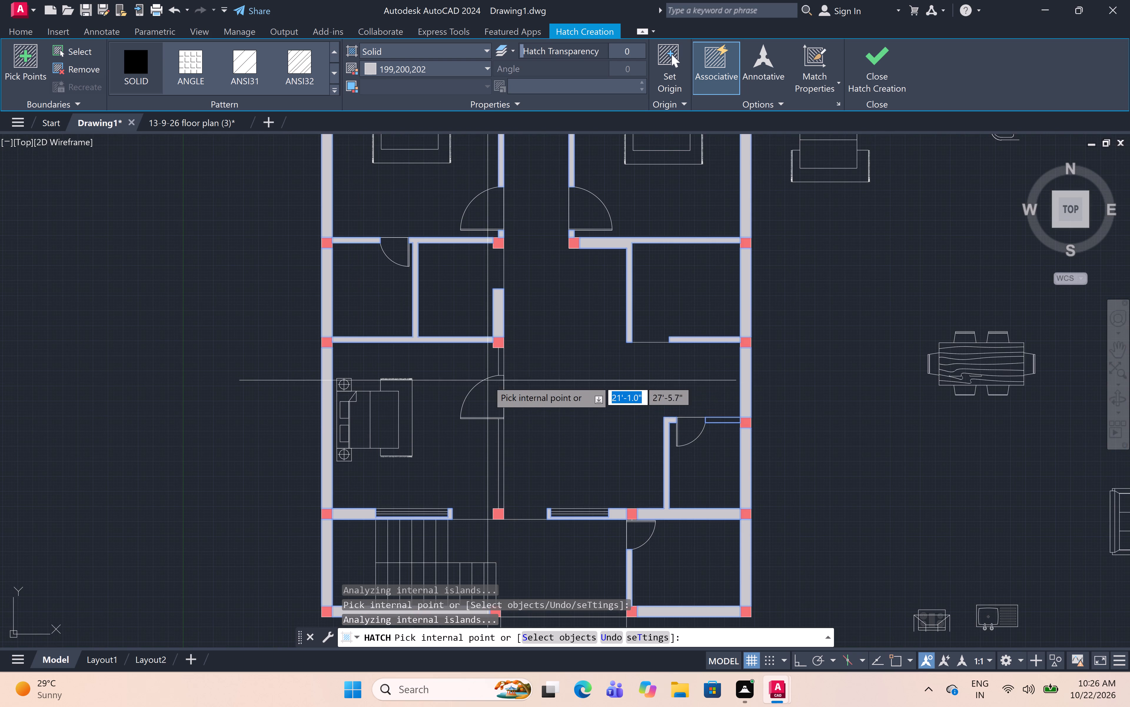
scroll(487, 367, up, 3)
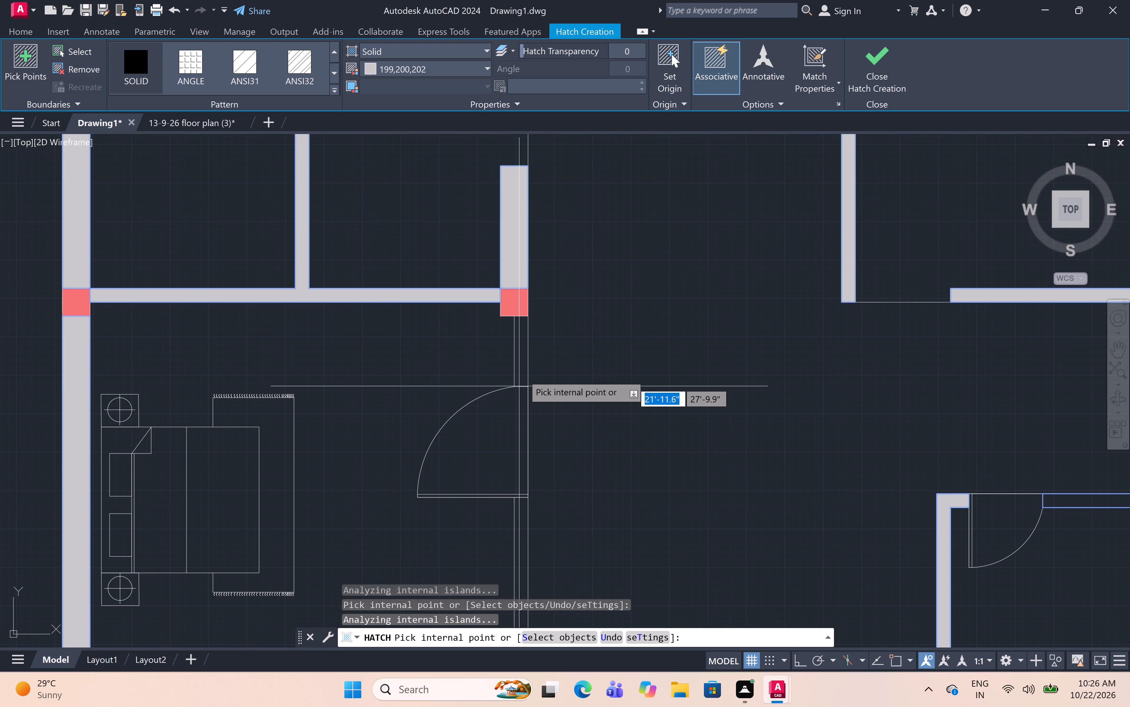
click(523, 378)
scroll(551, 345, down, 4)
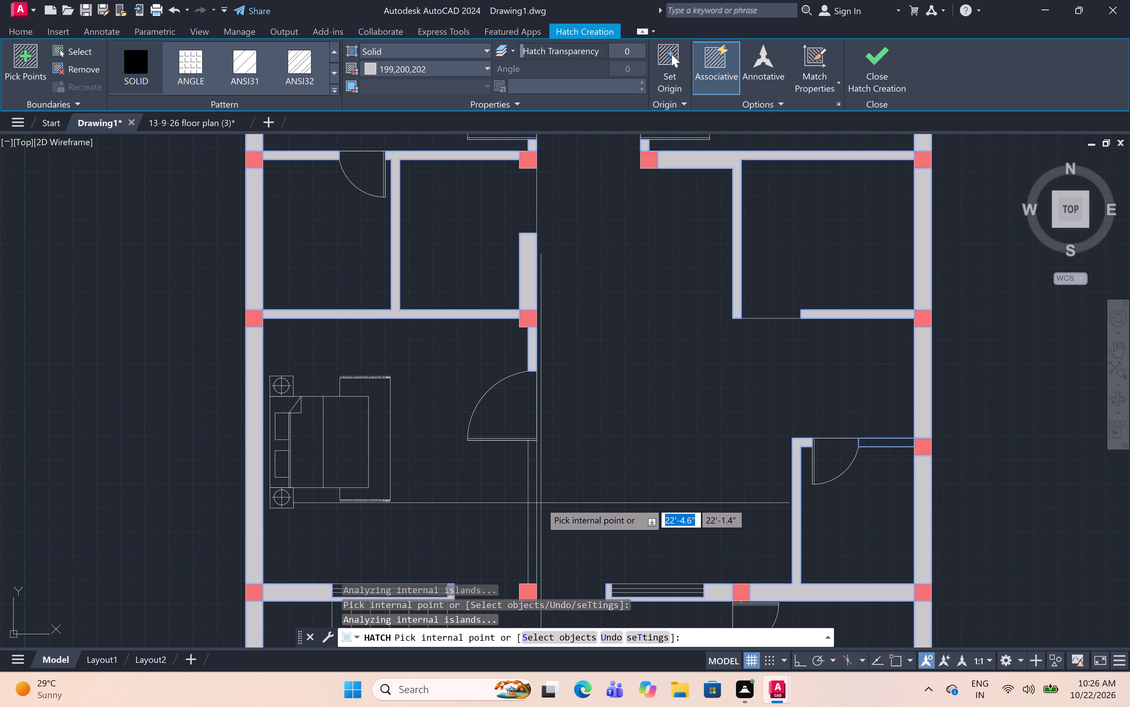
click(529, 496)
scroll(582, 405, down, 3)
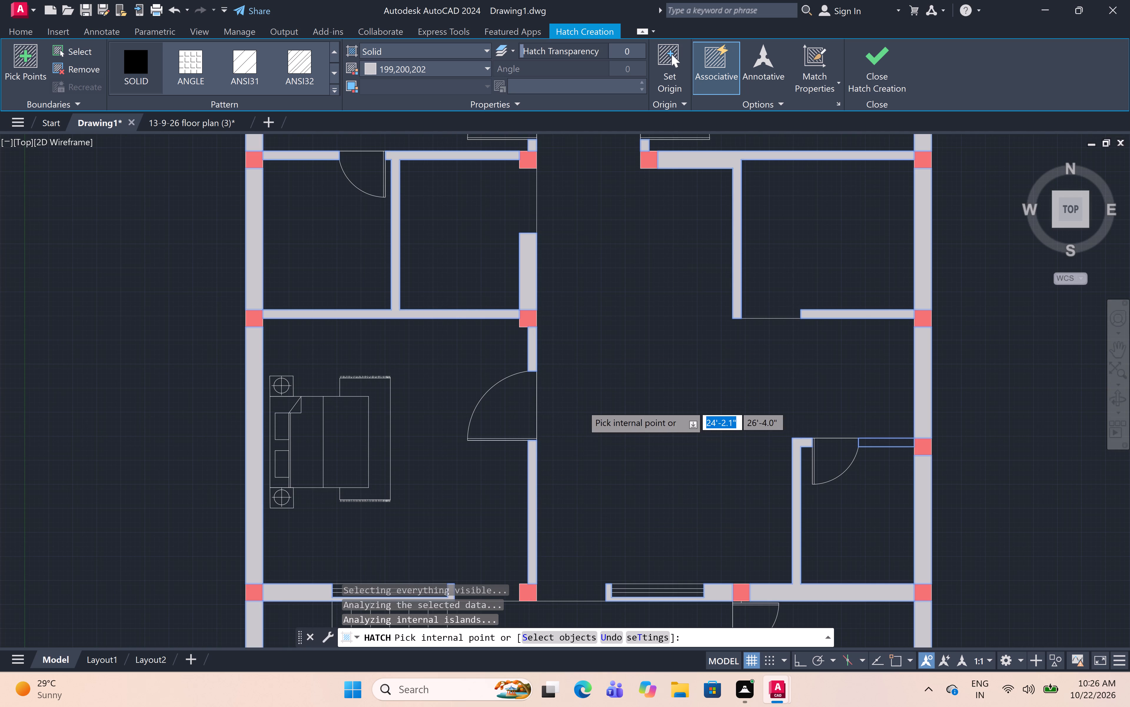
key(Escape)
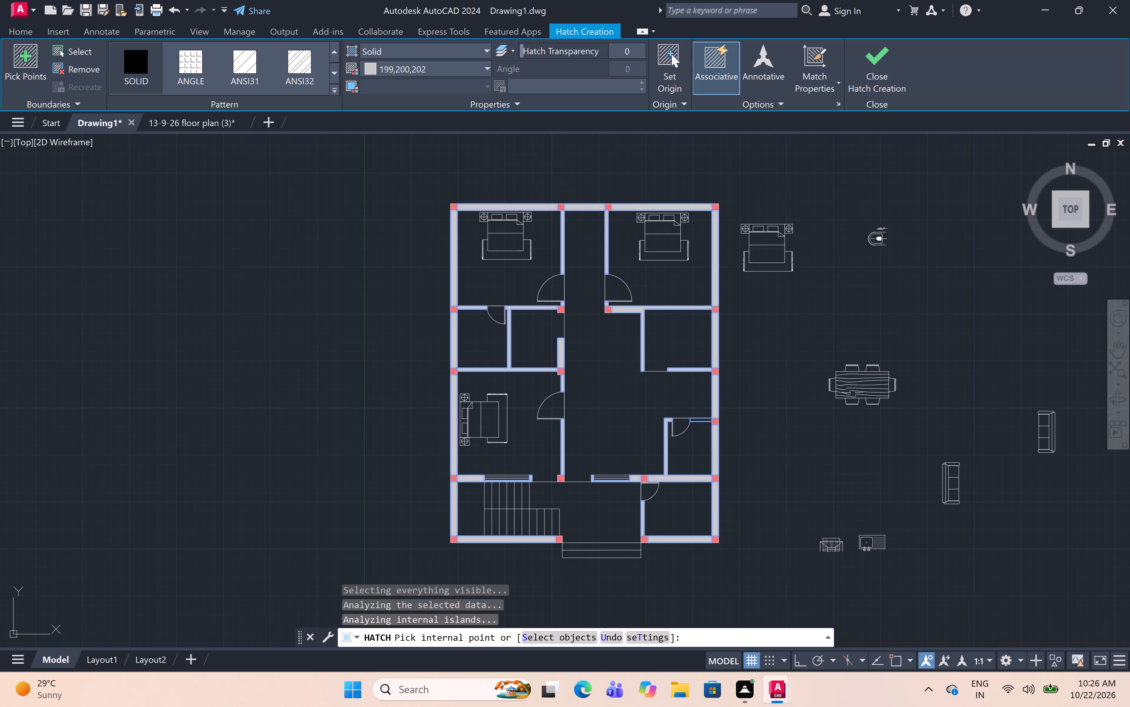
Delete all the spare furniture and fixture symbols lying outside the plan, to the right of the building.
middle_drag(602, 387, 610, 395)
scroll(616, 392, up, 1)
middle_drag(615, 392, 579, 415)
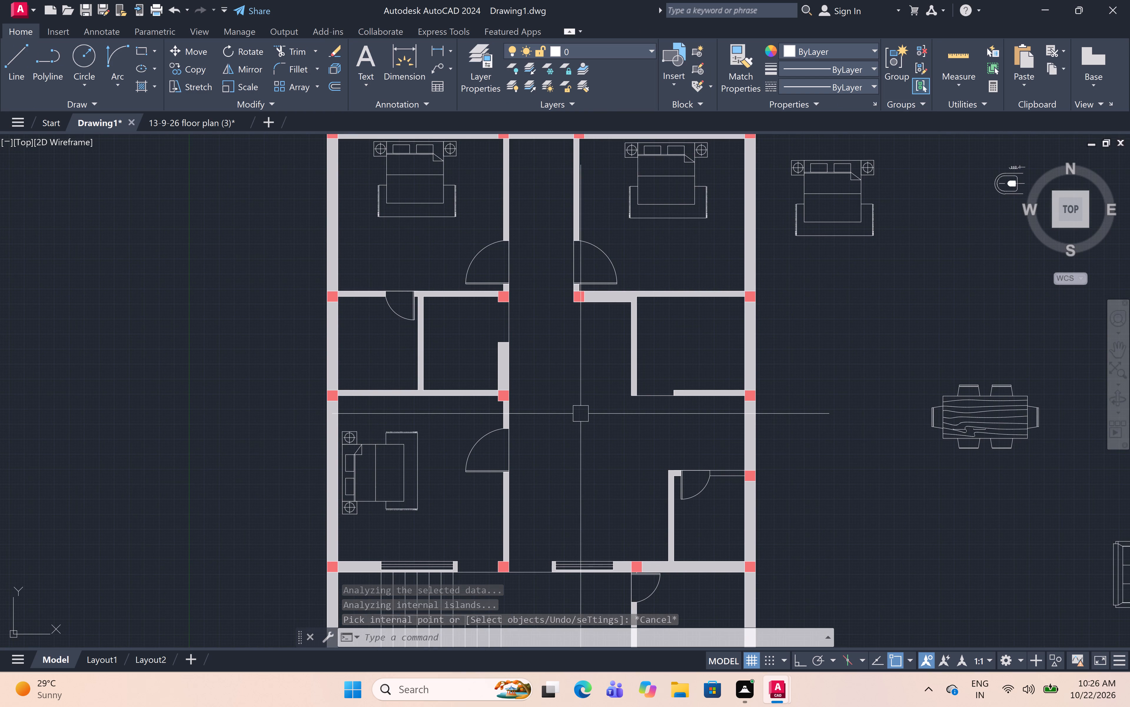
middle_drag(689, 416, 654, 394)
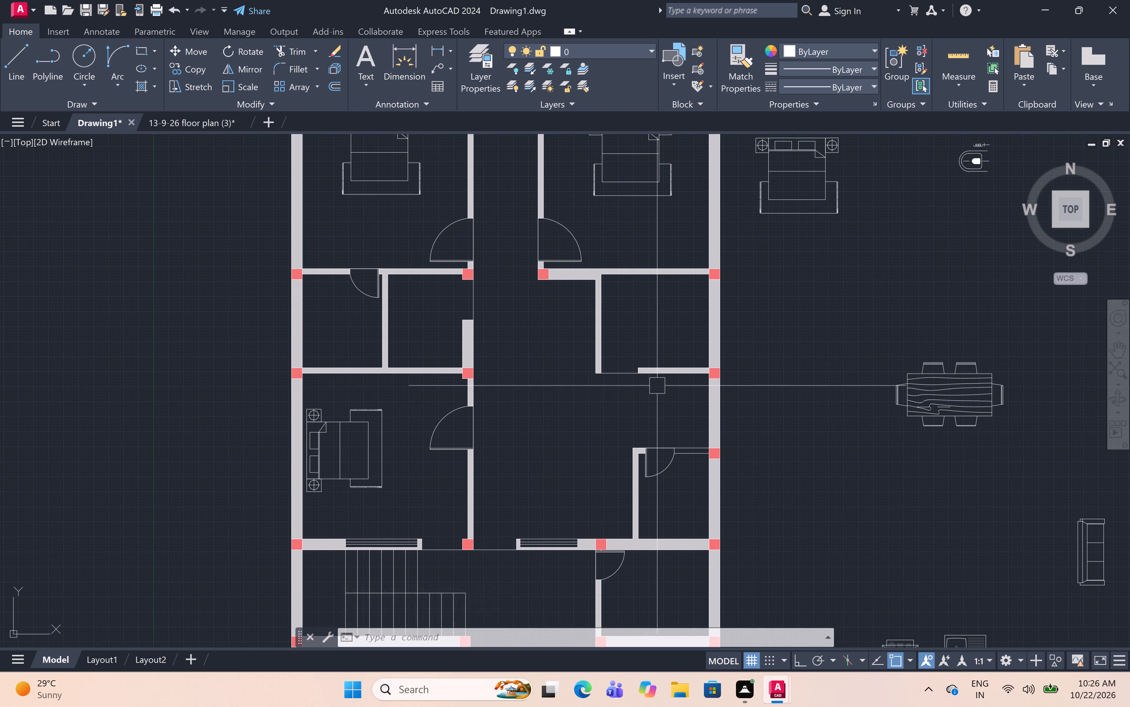
scroll(657, 385, down, 1)
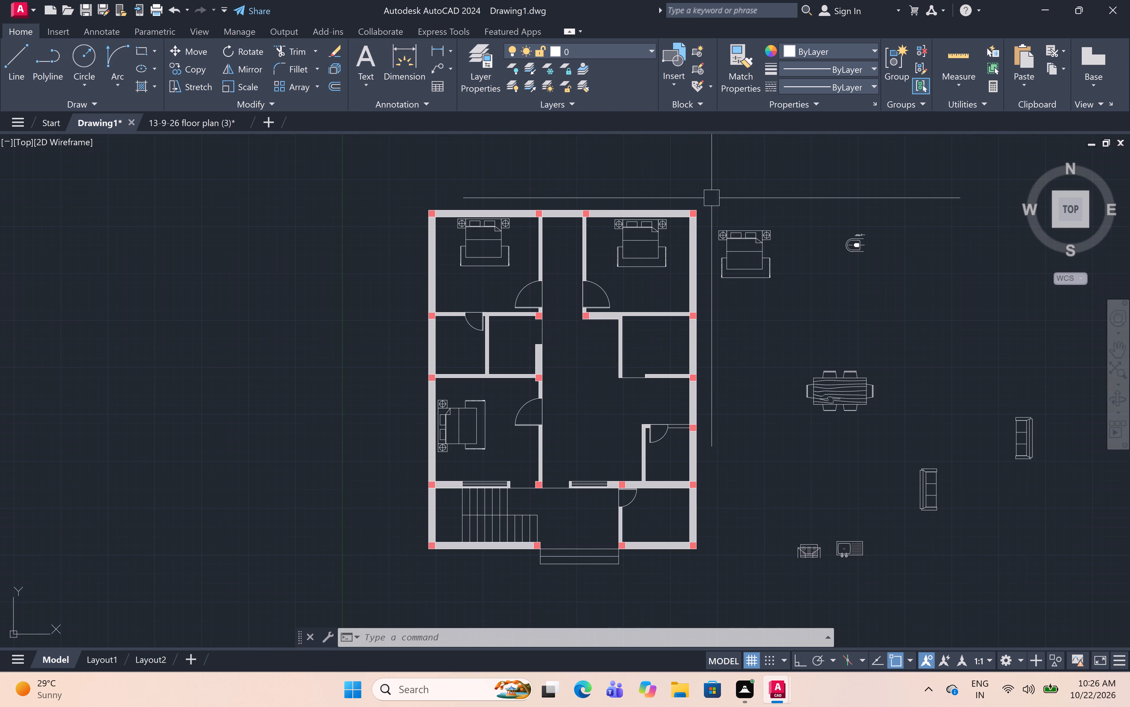
click(712, 198)
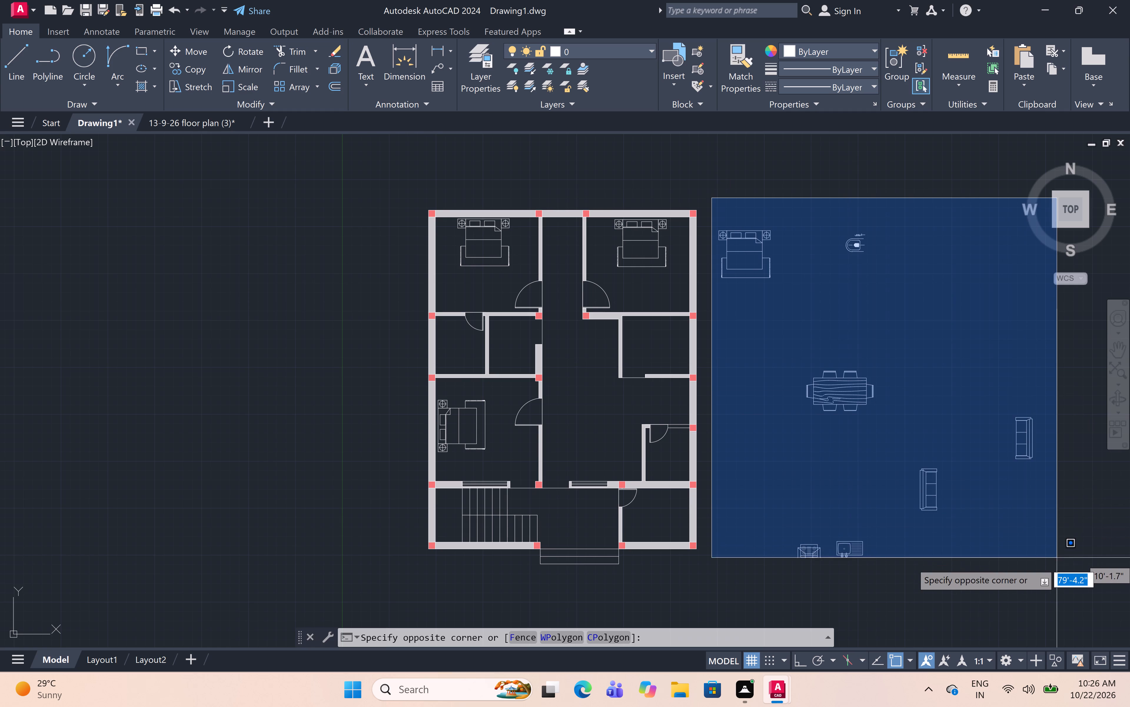
click(1059, 582)
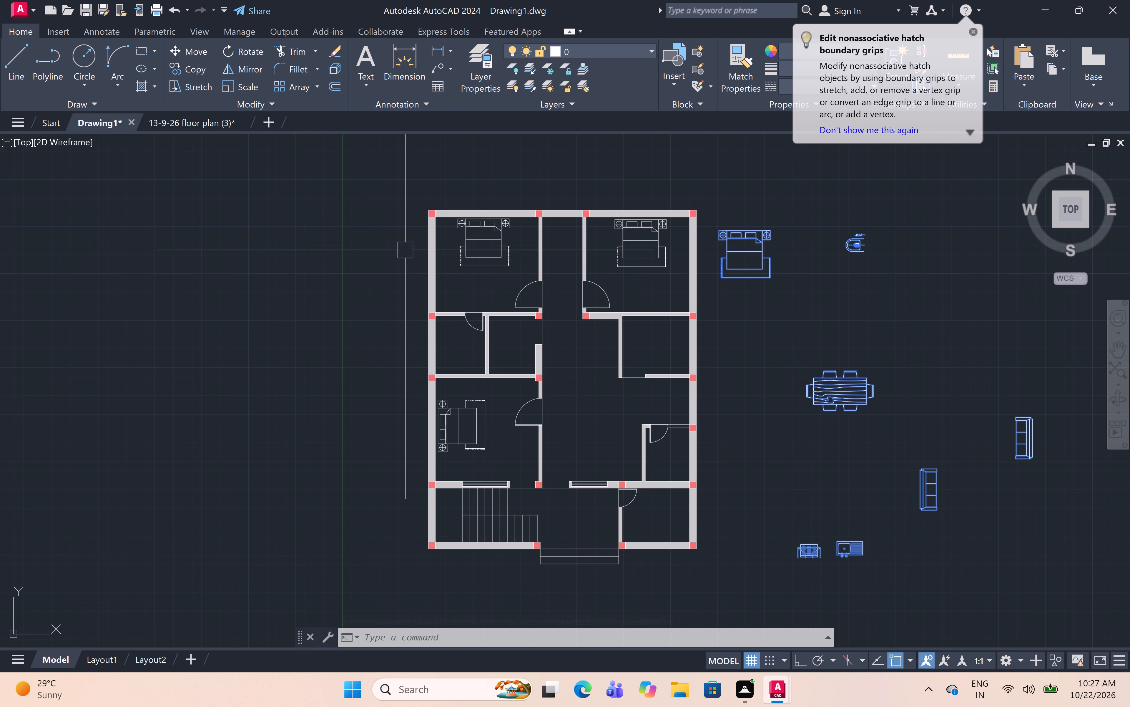
key(Delete)
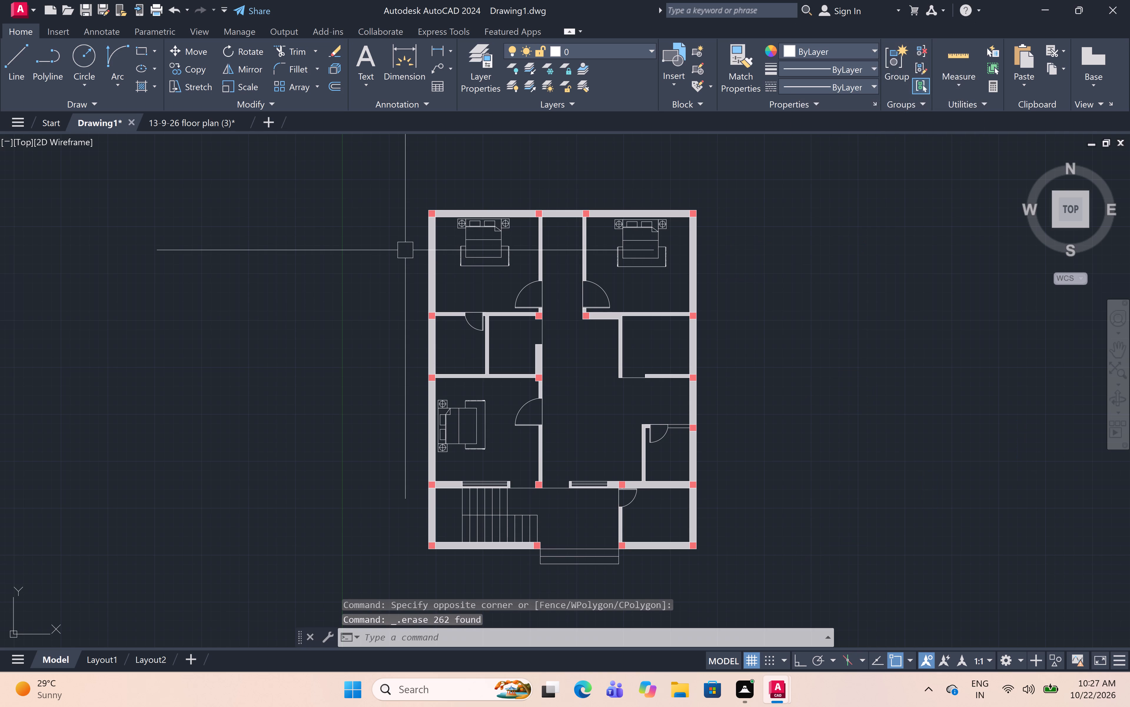
Set the default text size (TEXTSIZE) to 6".
scroll(435, 273, up, 2)
middle_drag(437, 274, 590, 301)
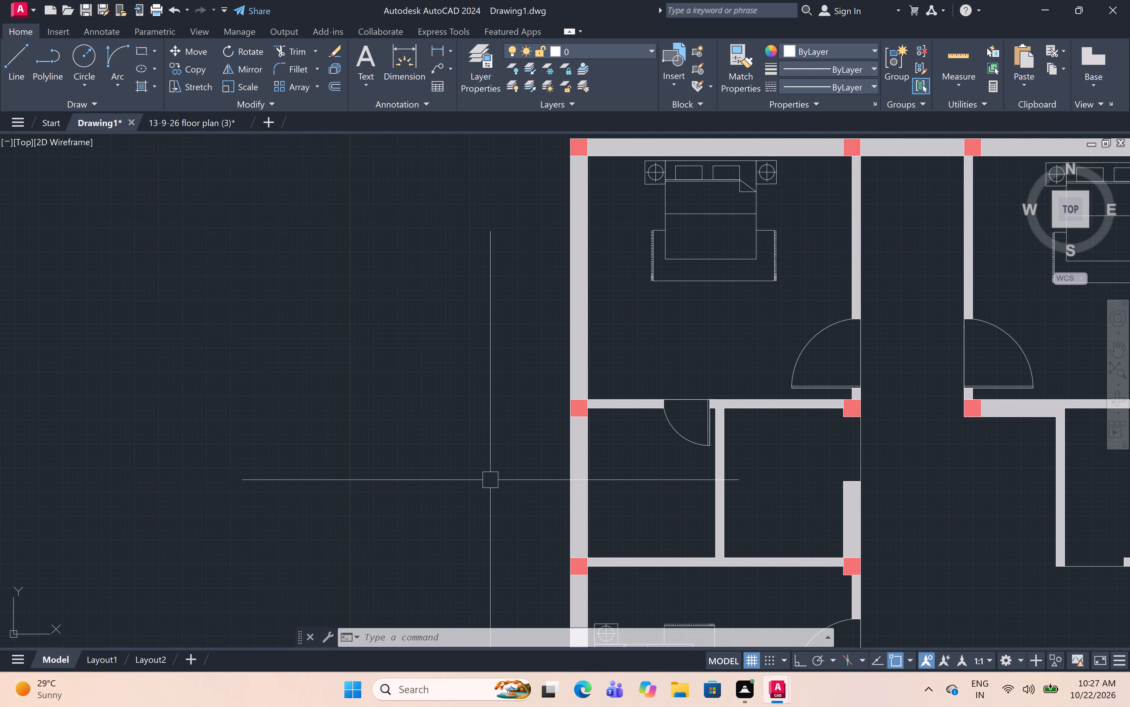
text(texts)
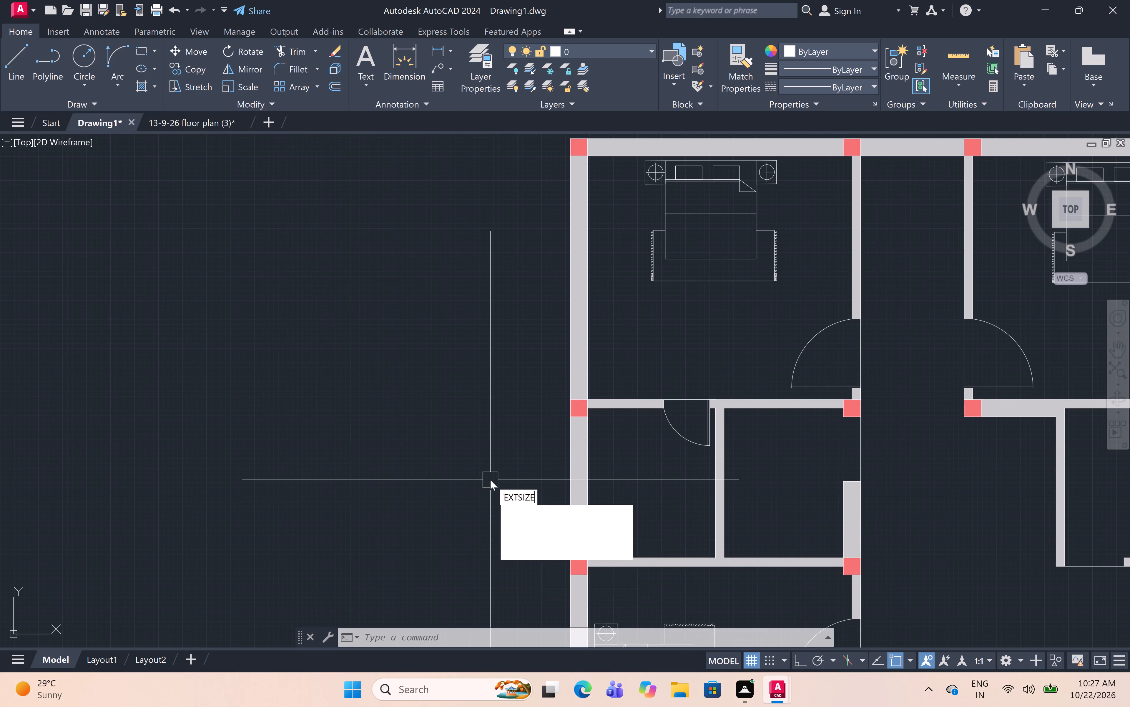
key(space)
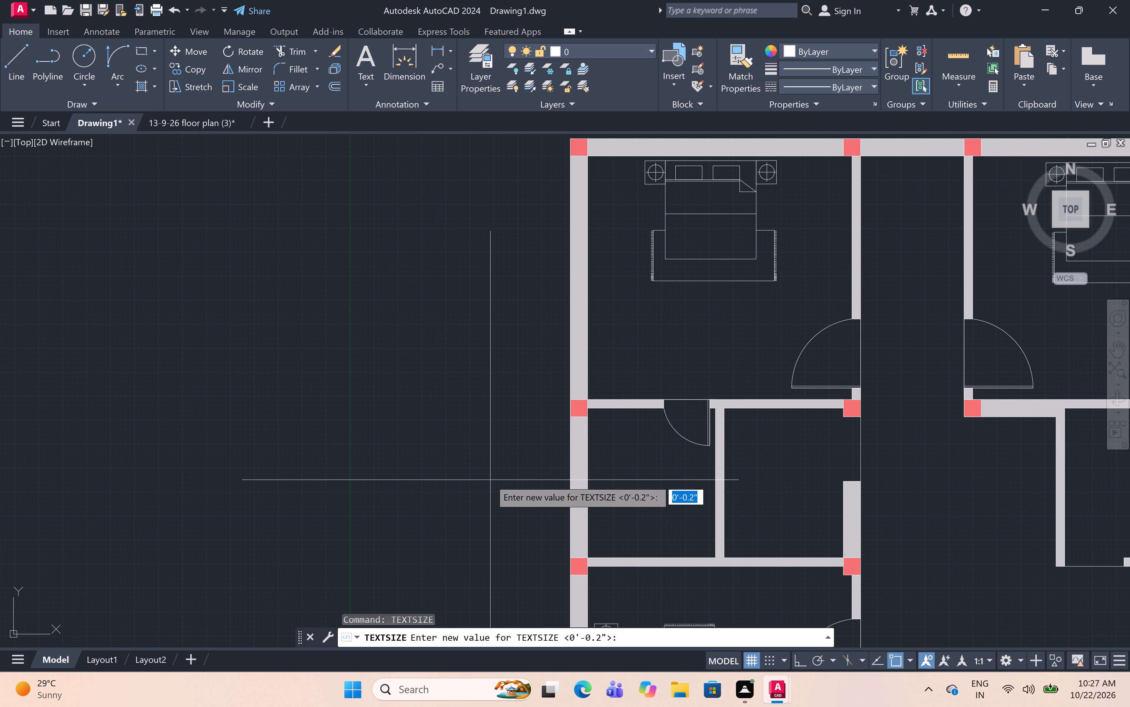
key(6)
key(shift+quotedbl)
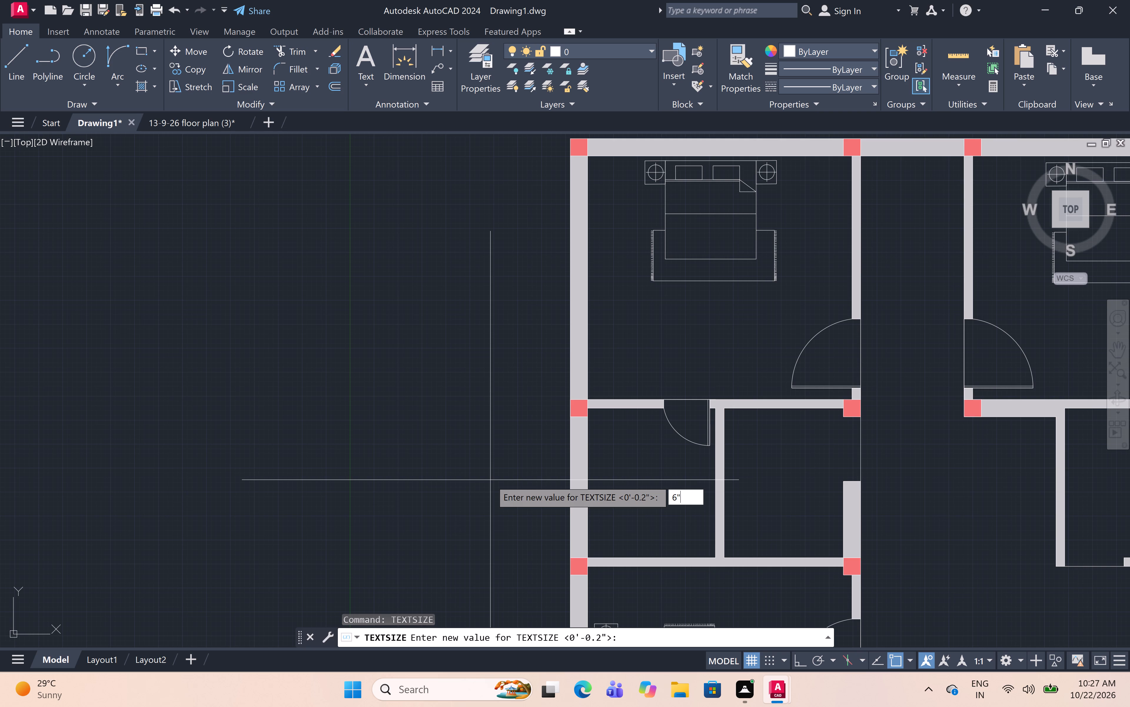
key(space)
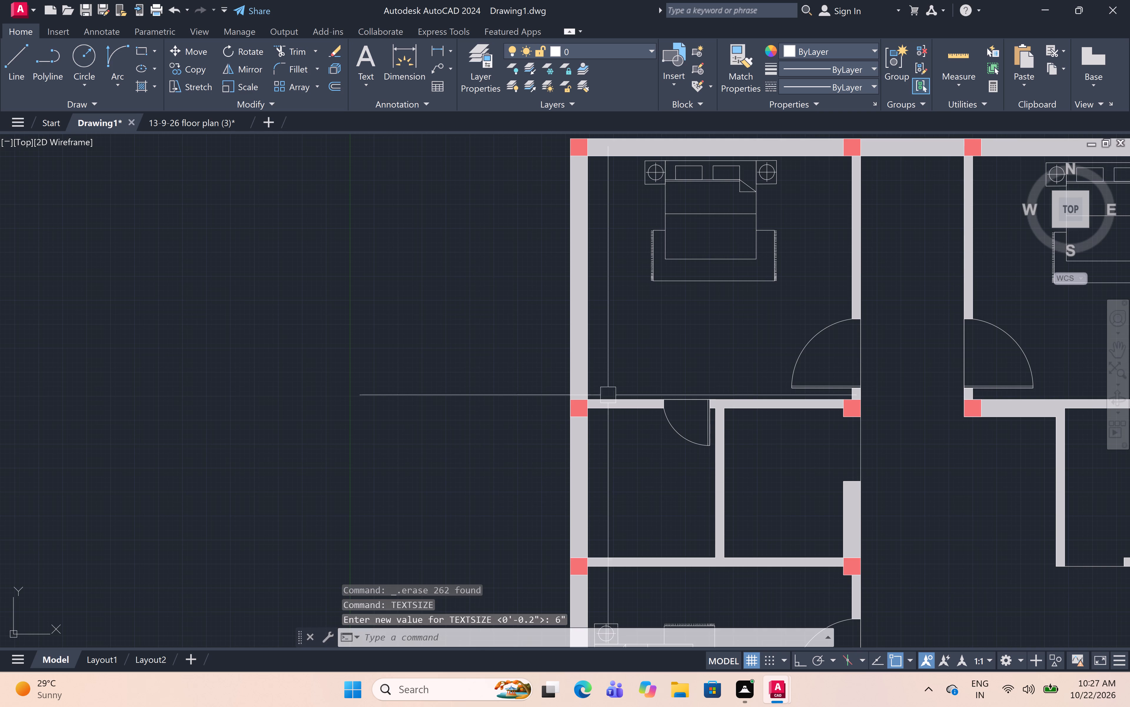
Add the multiline text label BEDROOM below the bed in the top-left bedroom.
middle_drag(685, 350, 479, 352)
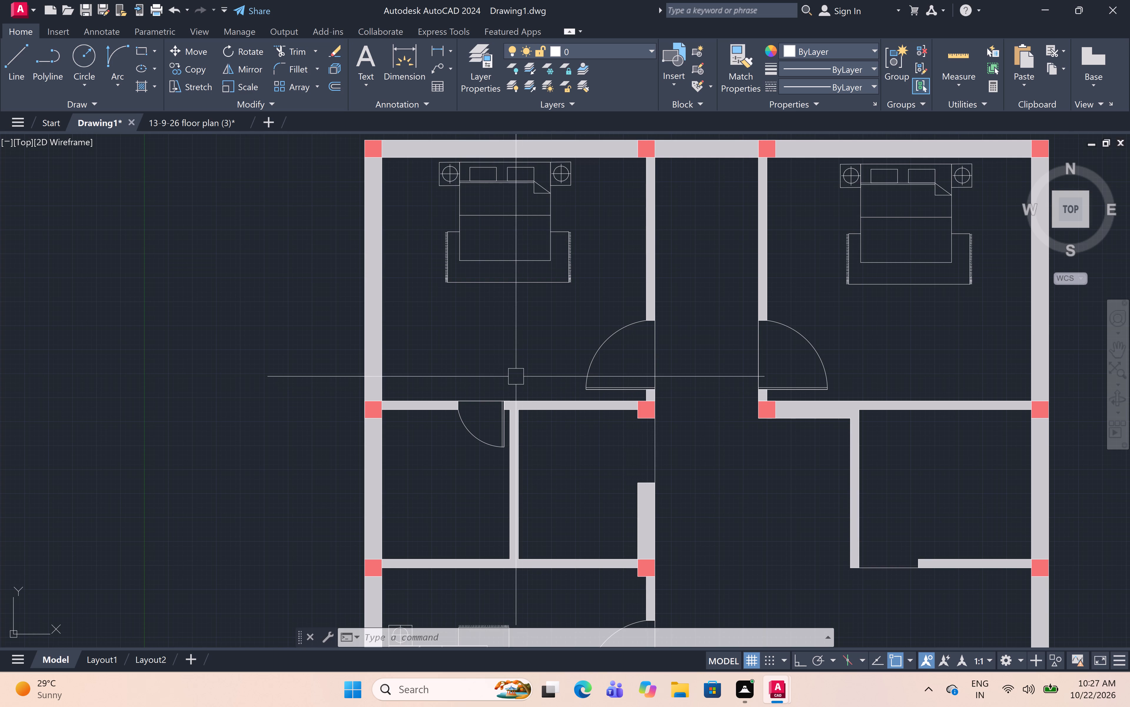
scroll(507, 329, up, 1)
middle_drag(507, 329, 530, 373)
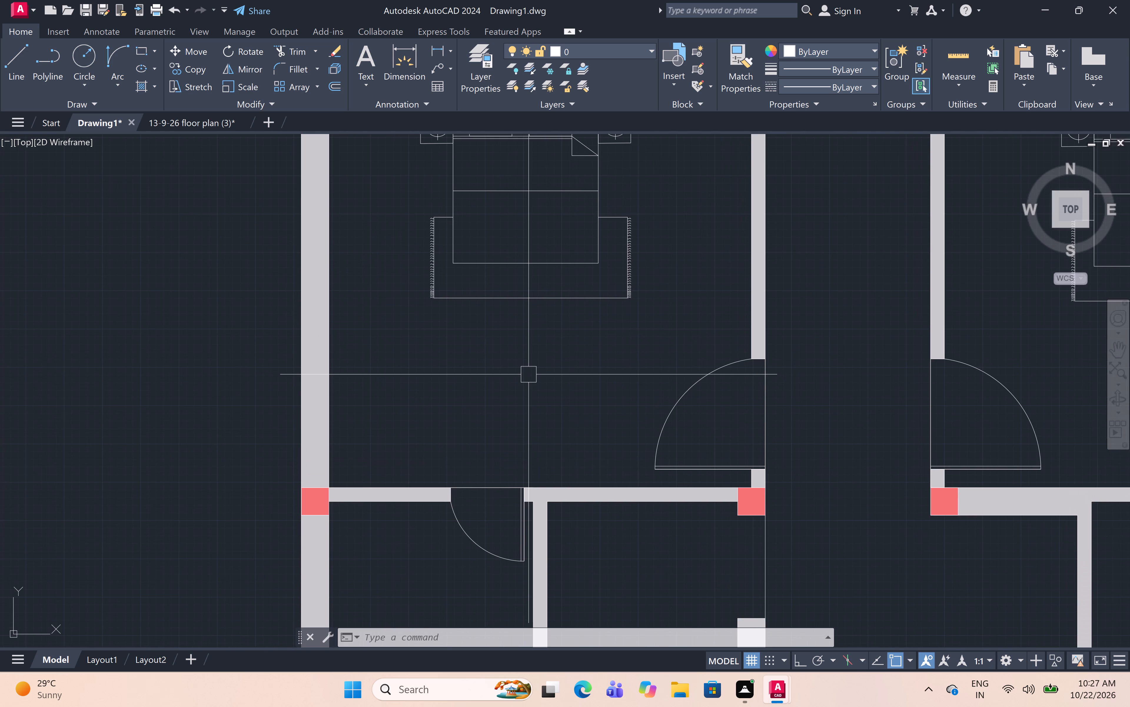
text(mt)
key(space)
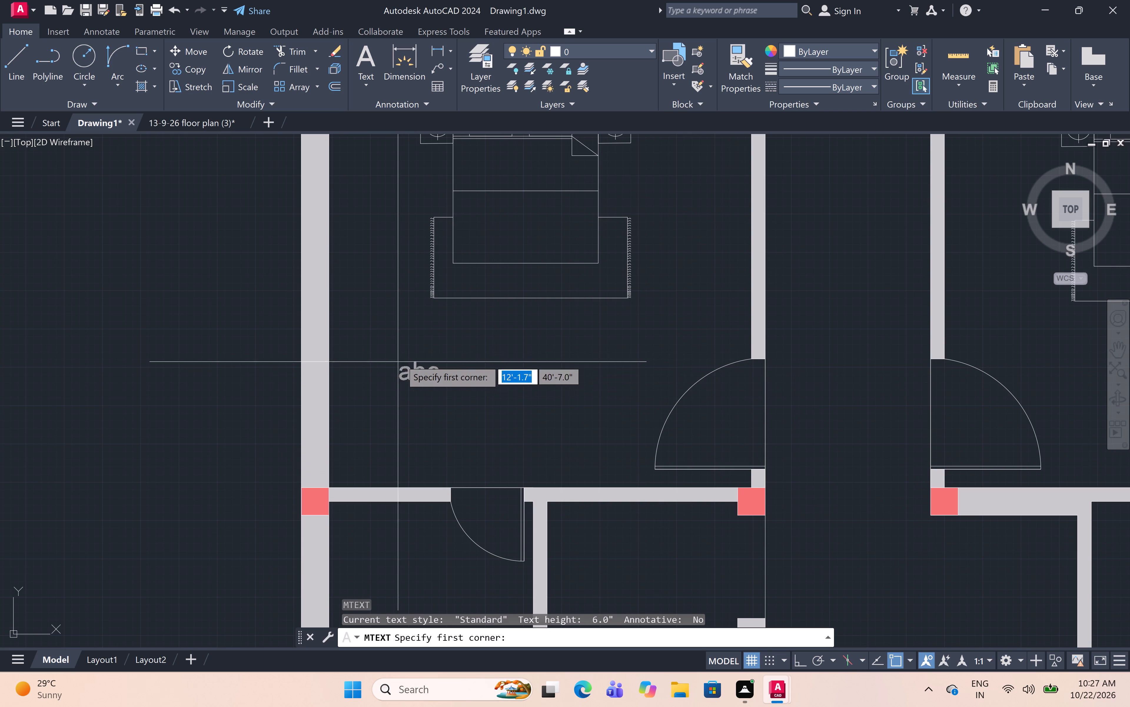
click(443, 349)
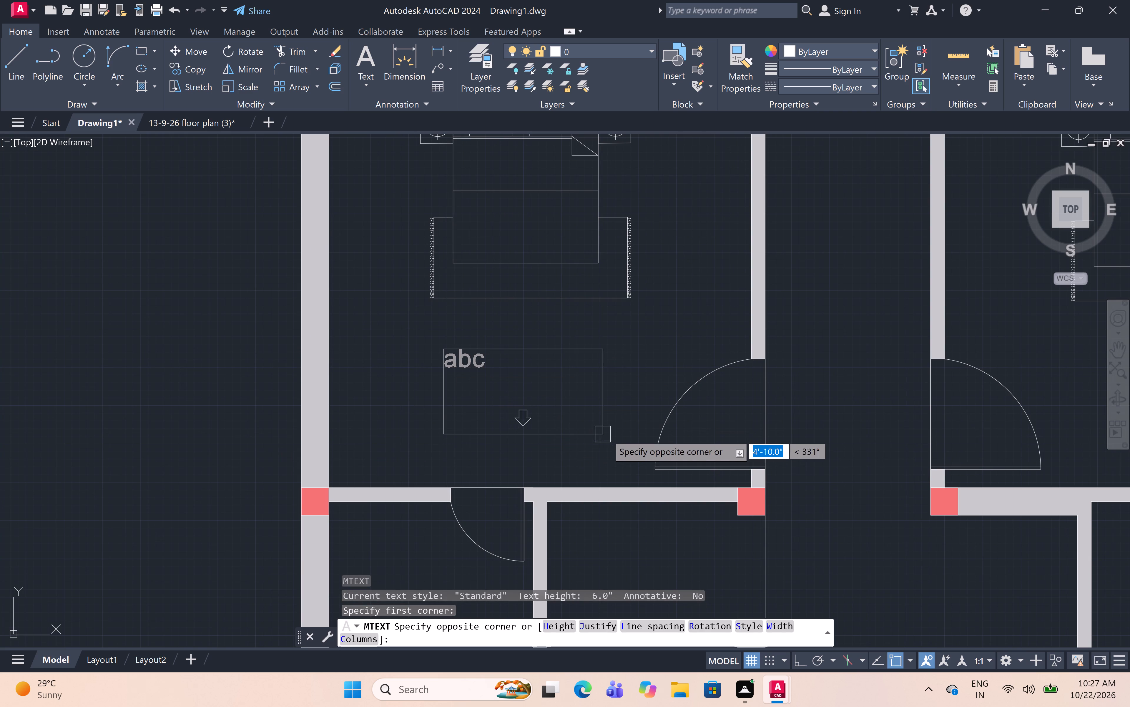
click(616, 434)
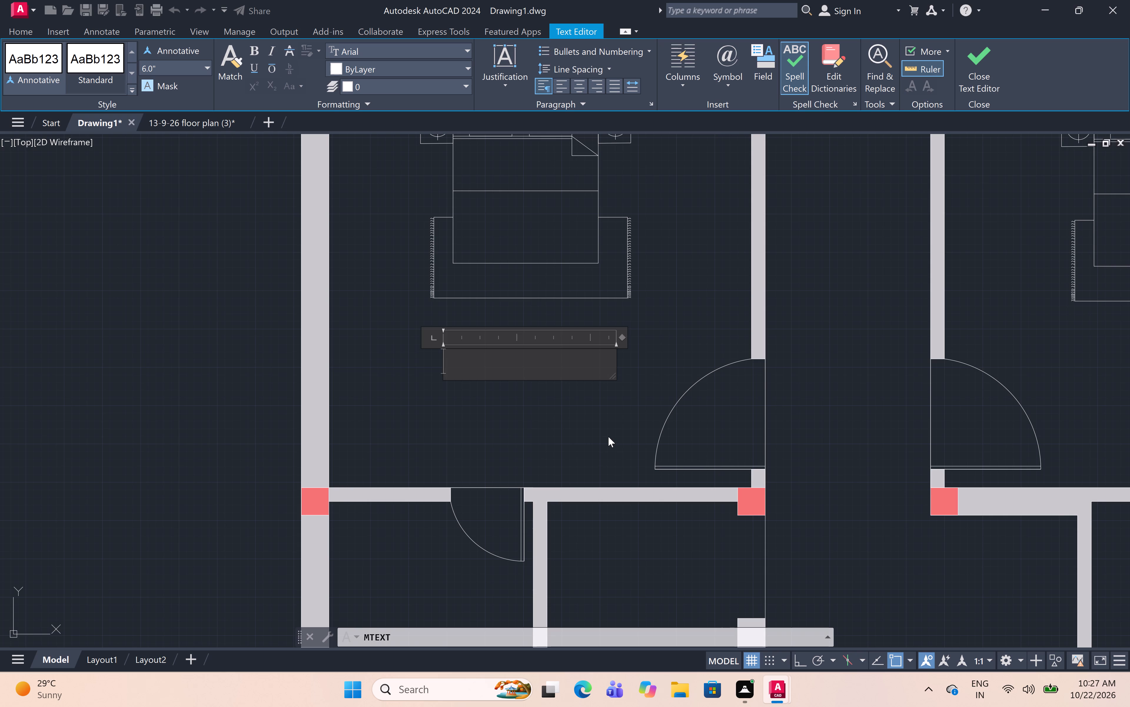
key(b)
key(BackSpace)
text(BED)
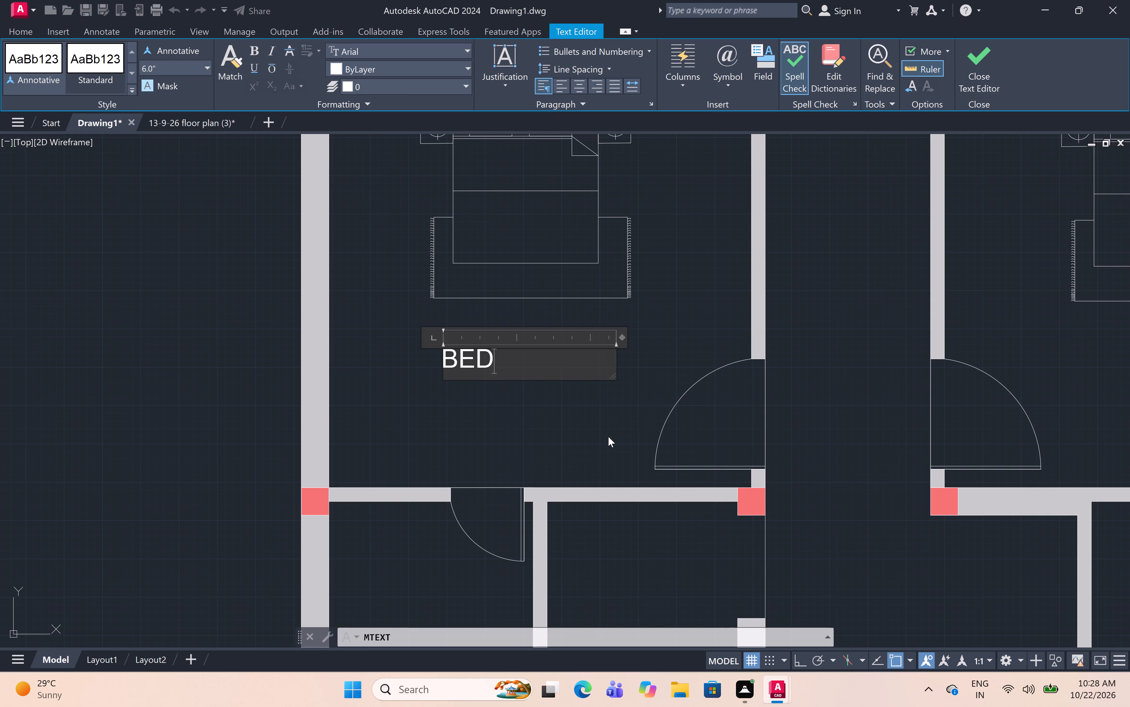
key(r)
text(OO)
key(m)
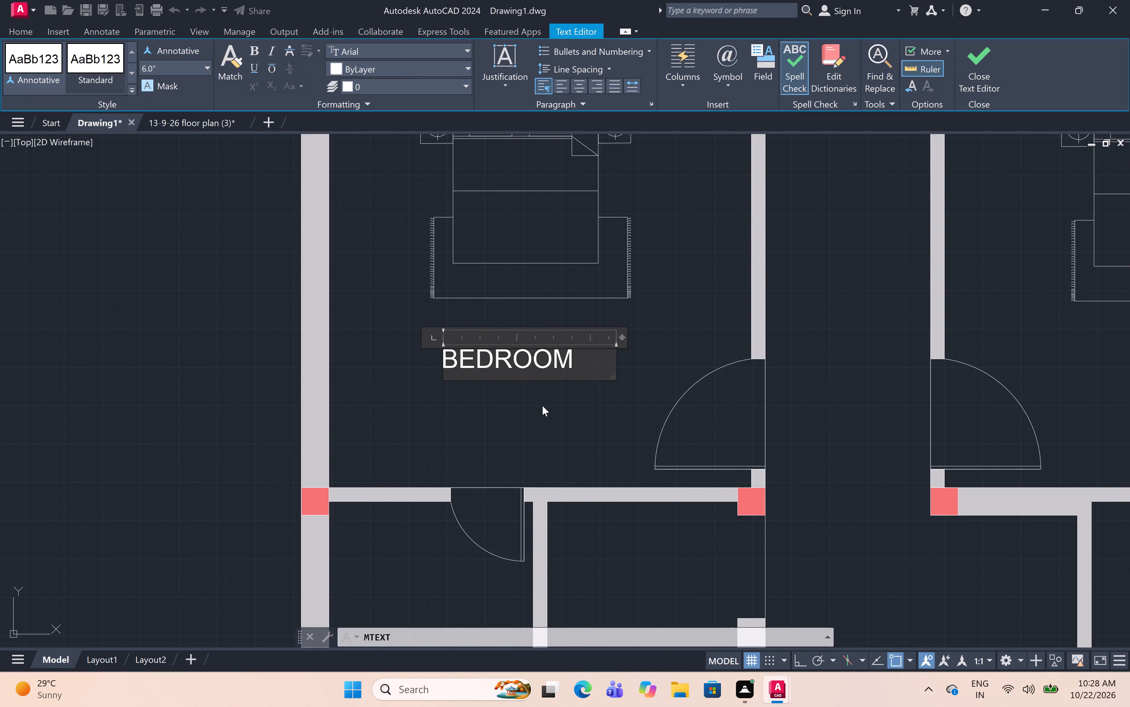
click(534, 416)
Add the multiline text label BEDROOM below the bed in the top-right bedroom.
scroll(528, 392, down, 5)
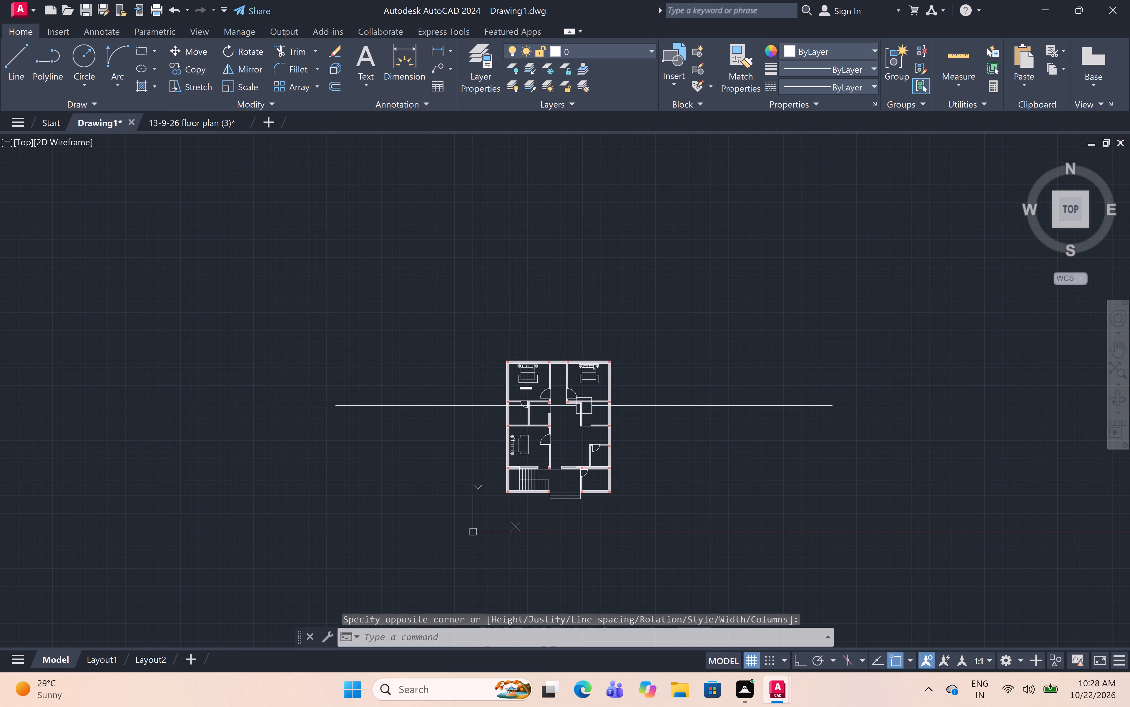
scroll(597, 388, up, 5)
text(MT)
key(space)
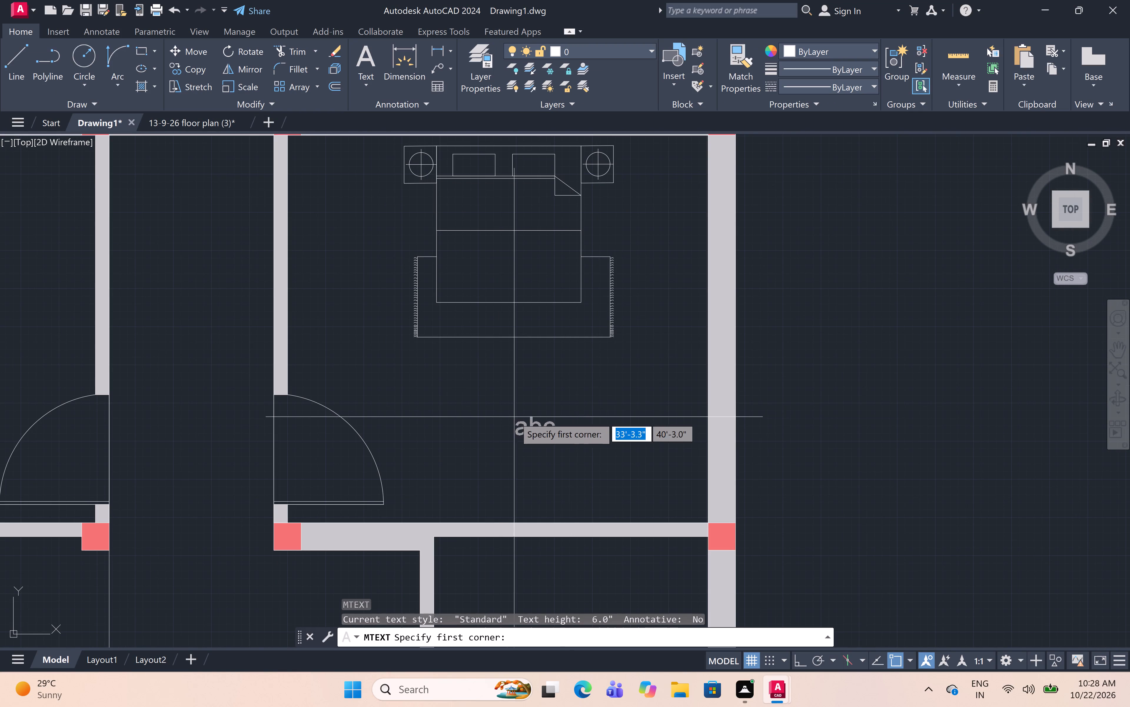
click(431, 388)
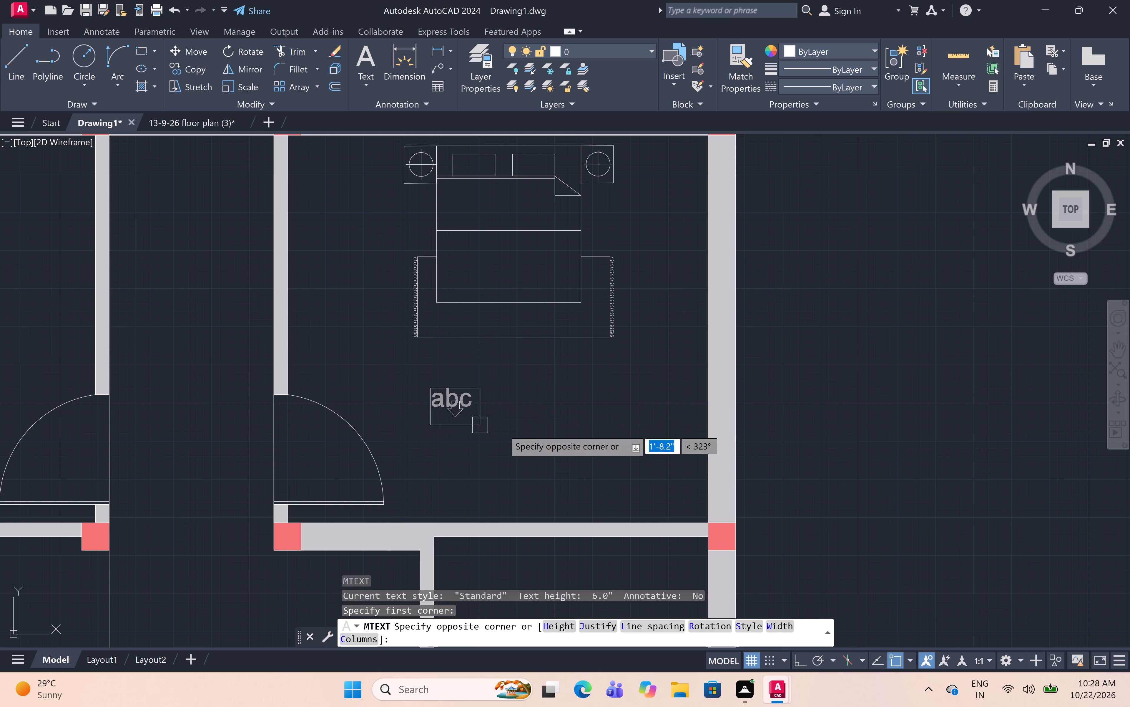
click(591, 445)
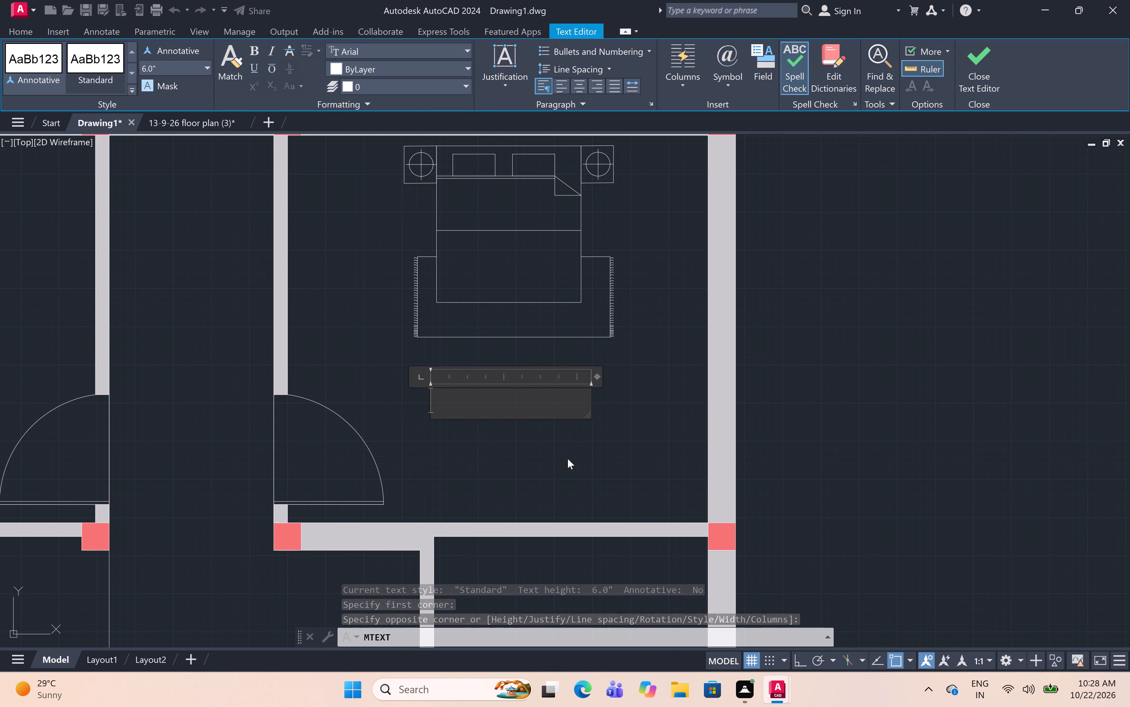
text(BEDR)
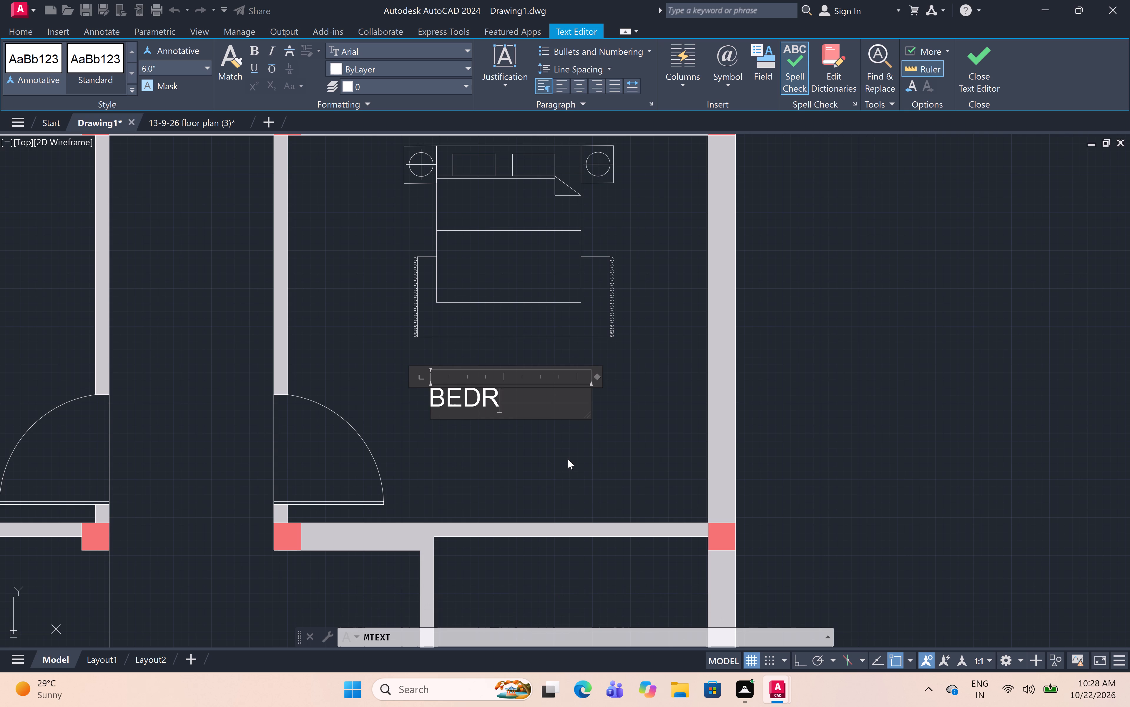
text(OOM)
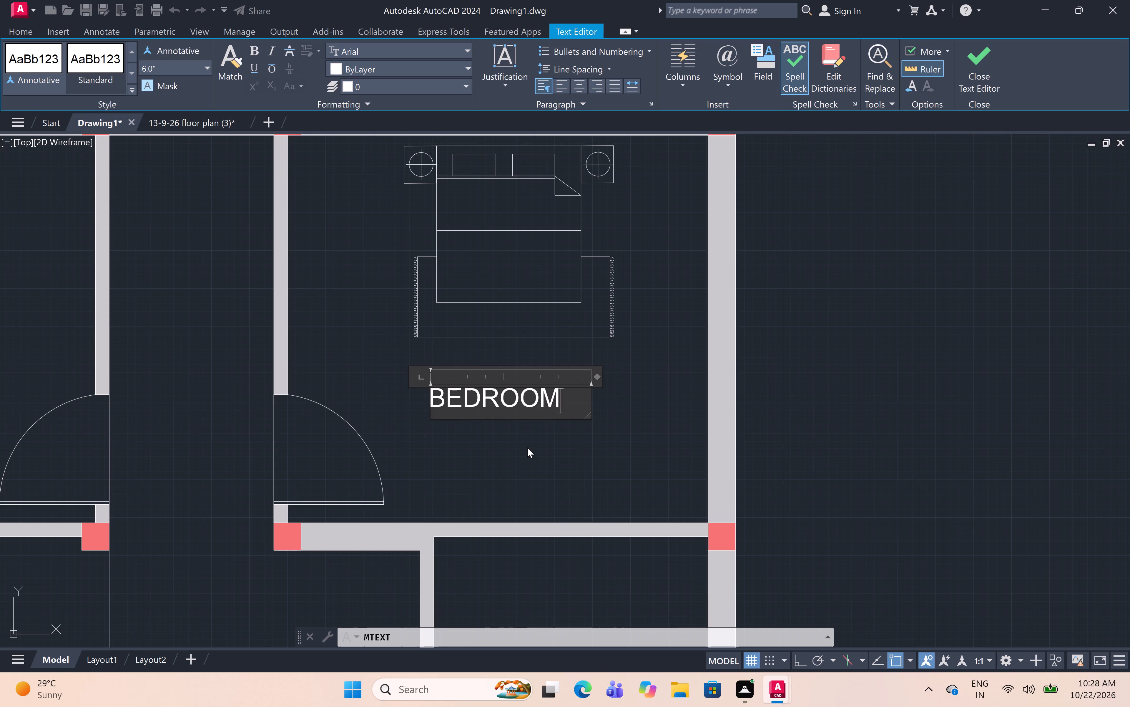
click(527, 436)
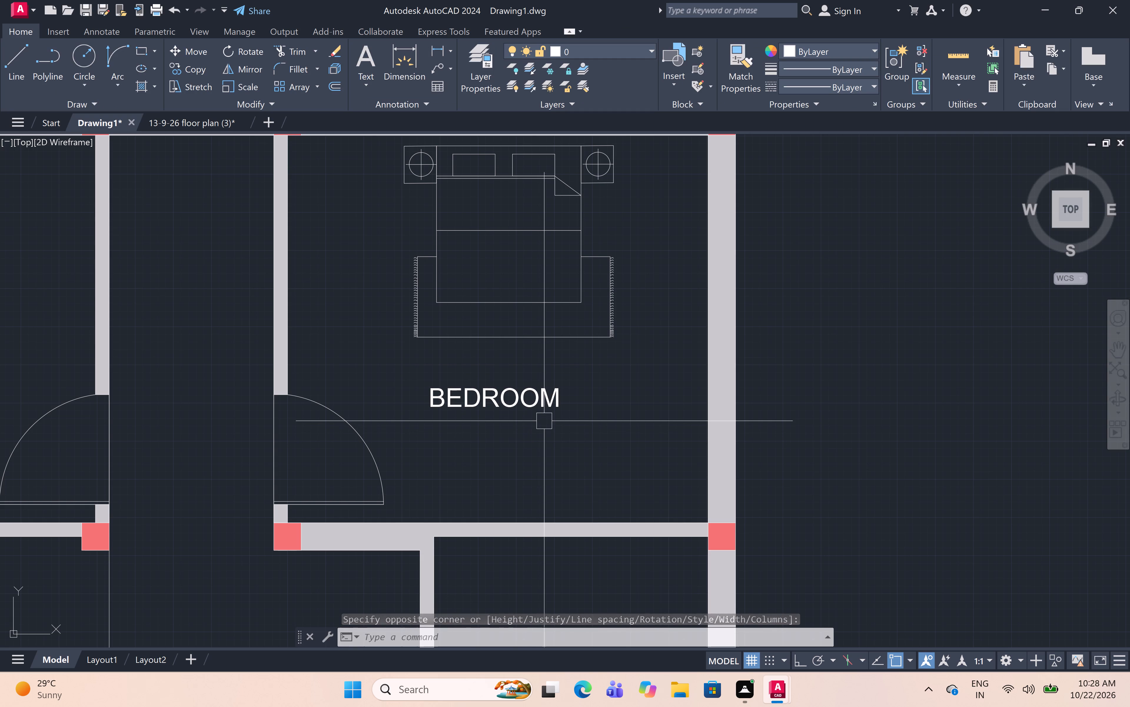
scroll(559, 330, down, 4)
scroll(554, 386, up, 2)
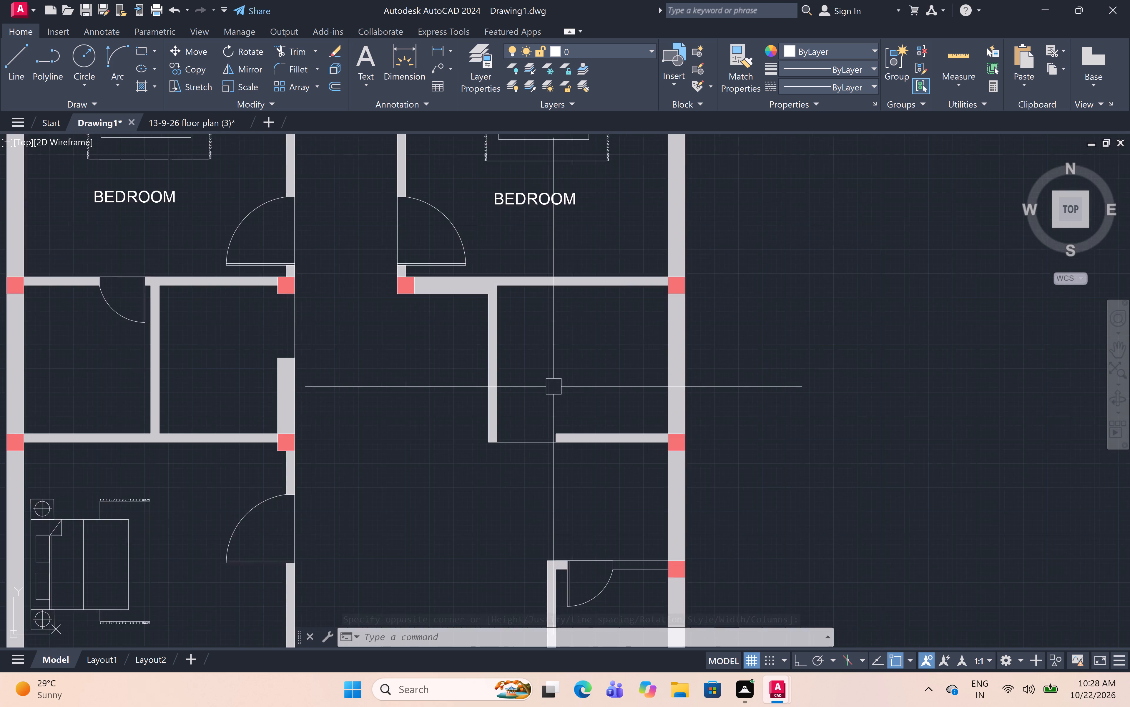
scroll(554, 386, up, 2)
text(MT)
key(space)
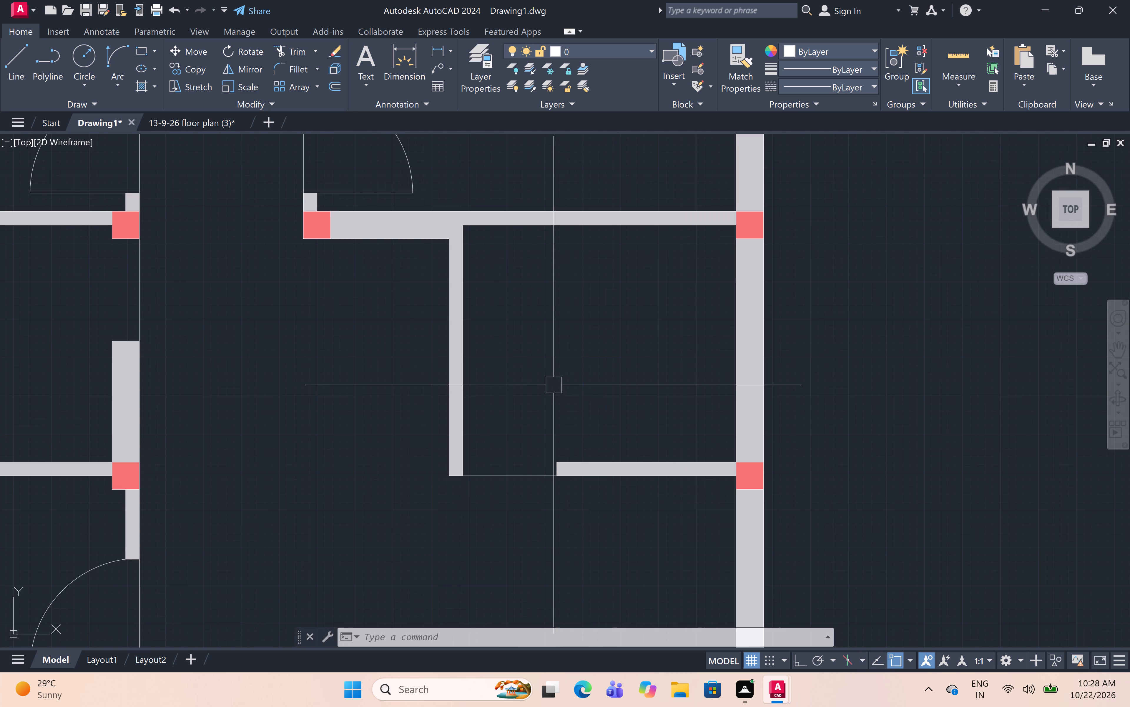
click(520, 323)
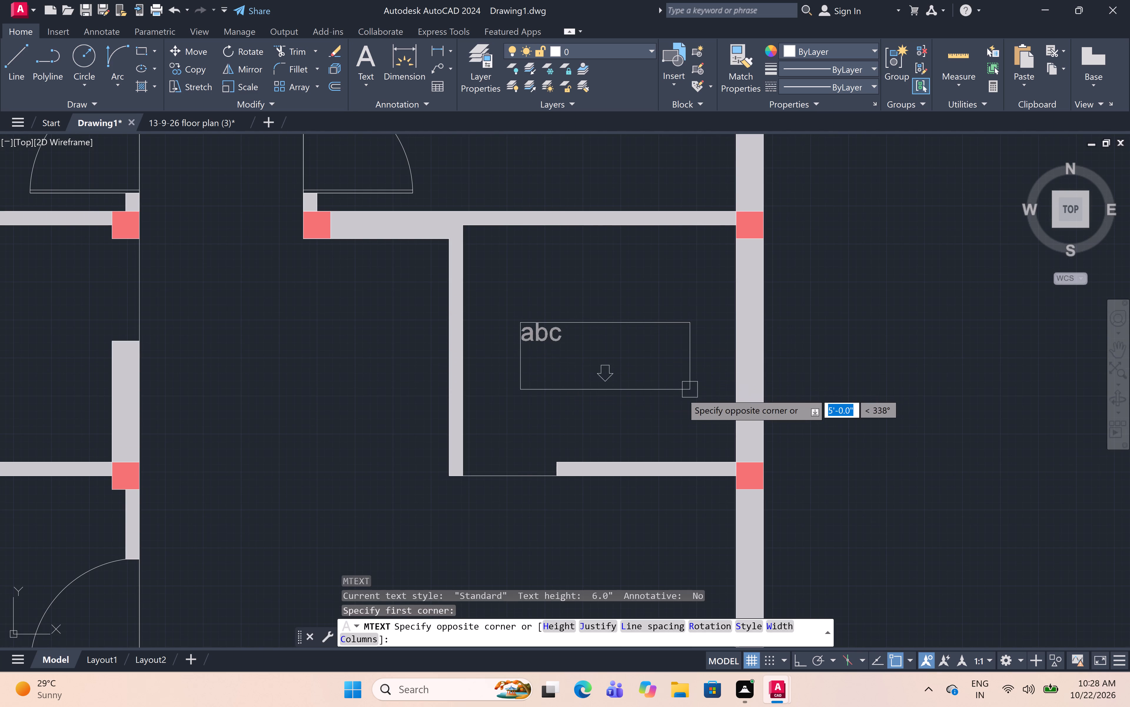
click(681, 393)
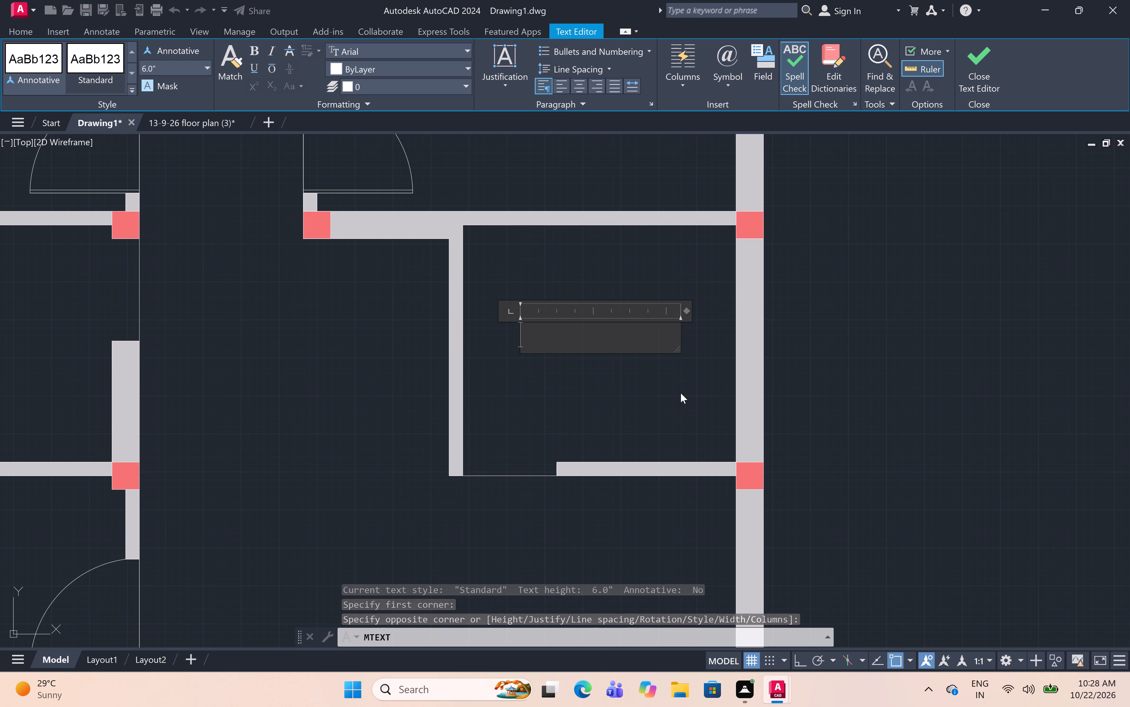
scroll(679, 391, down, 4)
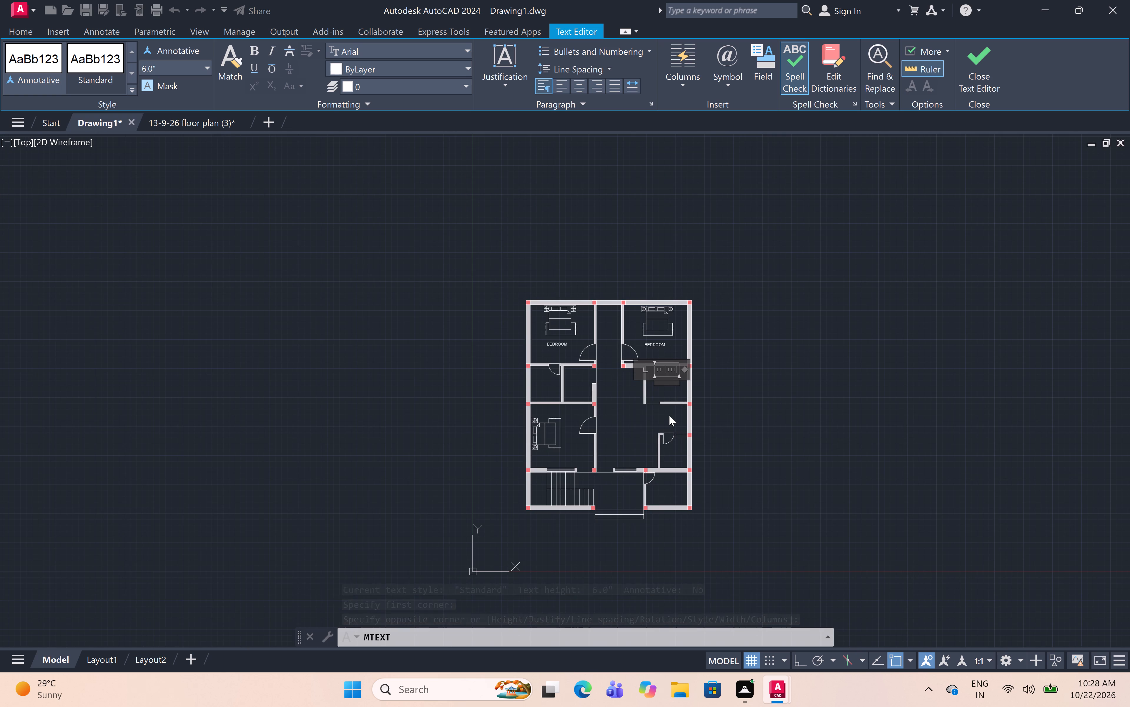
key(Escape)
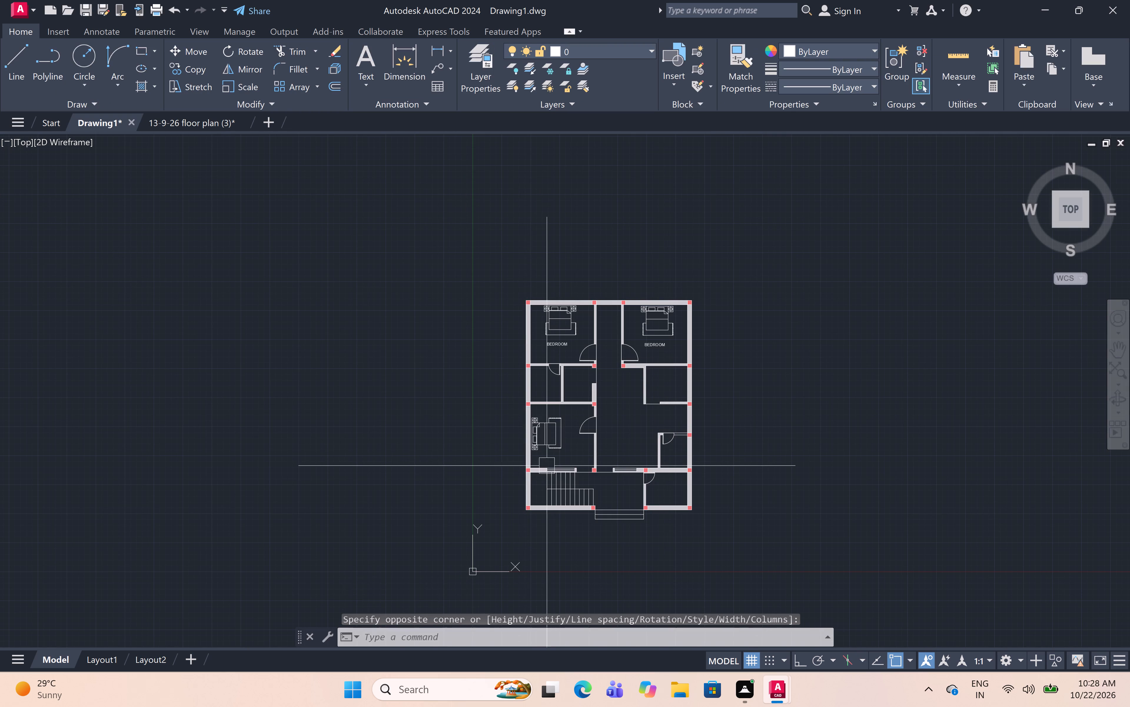
Add the multiline text label BEDROOM below the bed in the lower-left bedroom, above the staircase.
scroll(547, 466, up, 4)
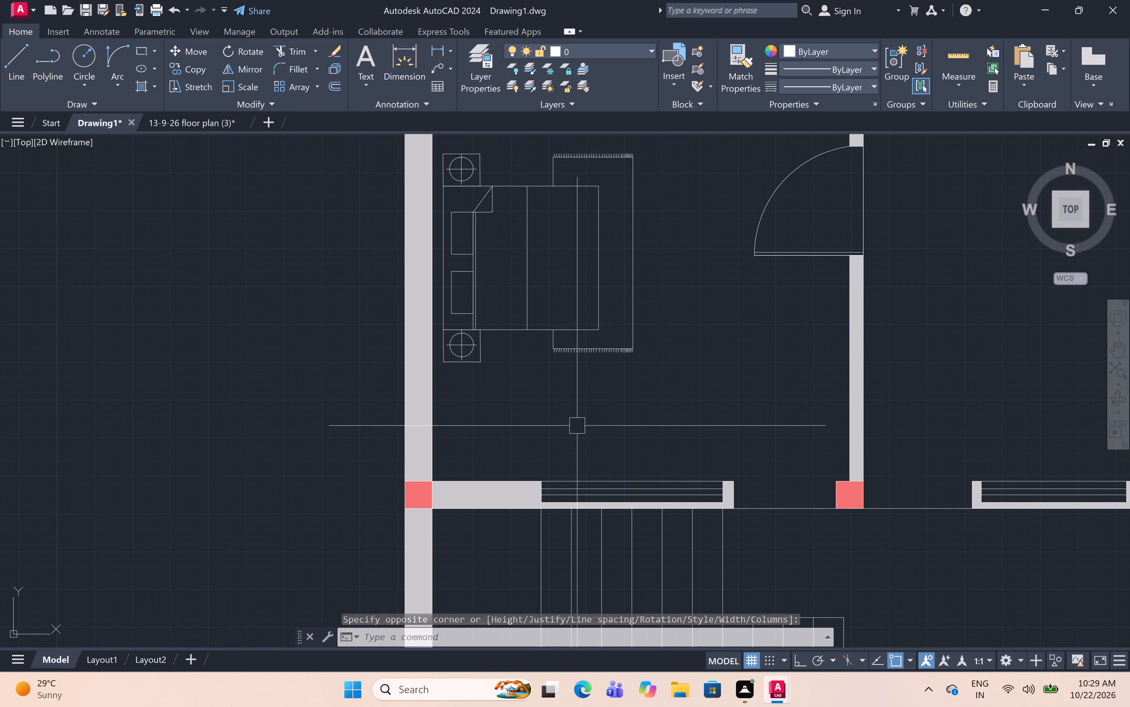
text(MT)
key(space)
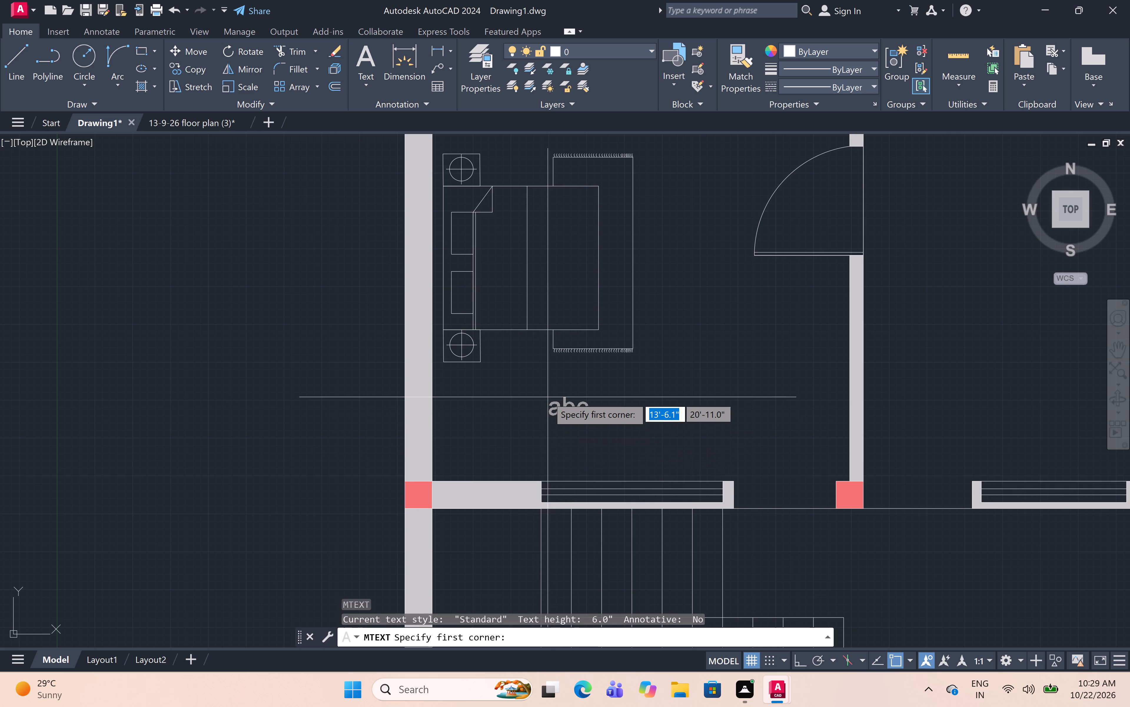
click(545, 386)
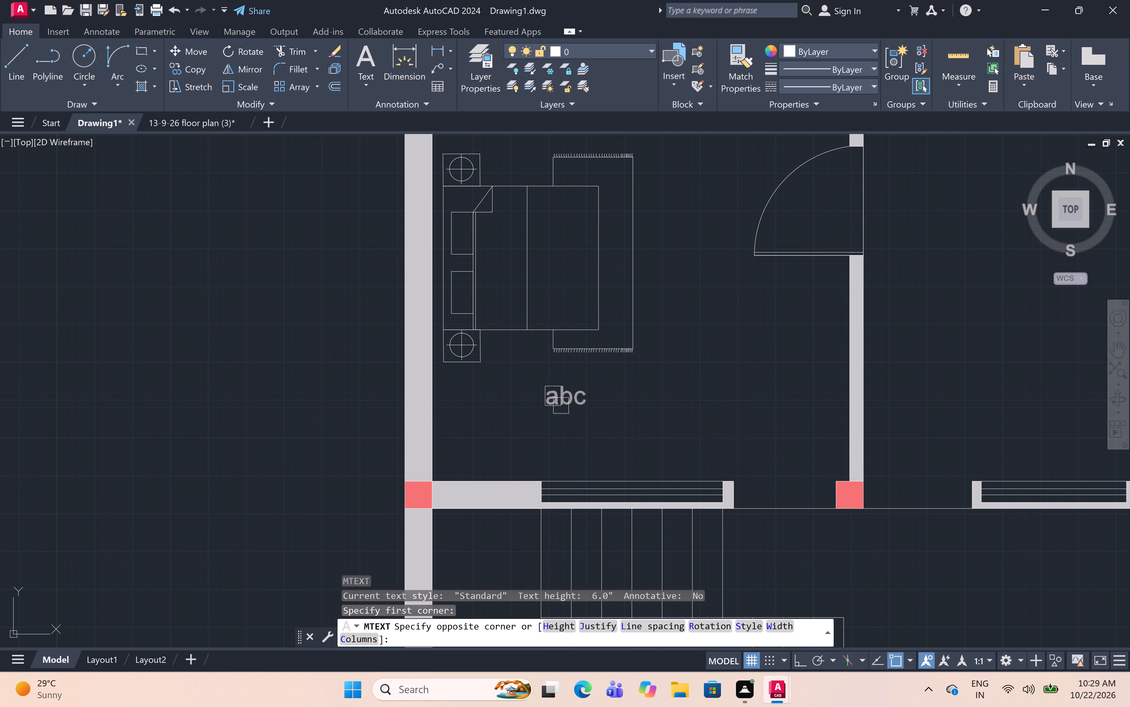
click(734, 448)
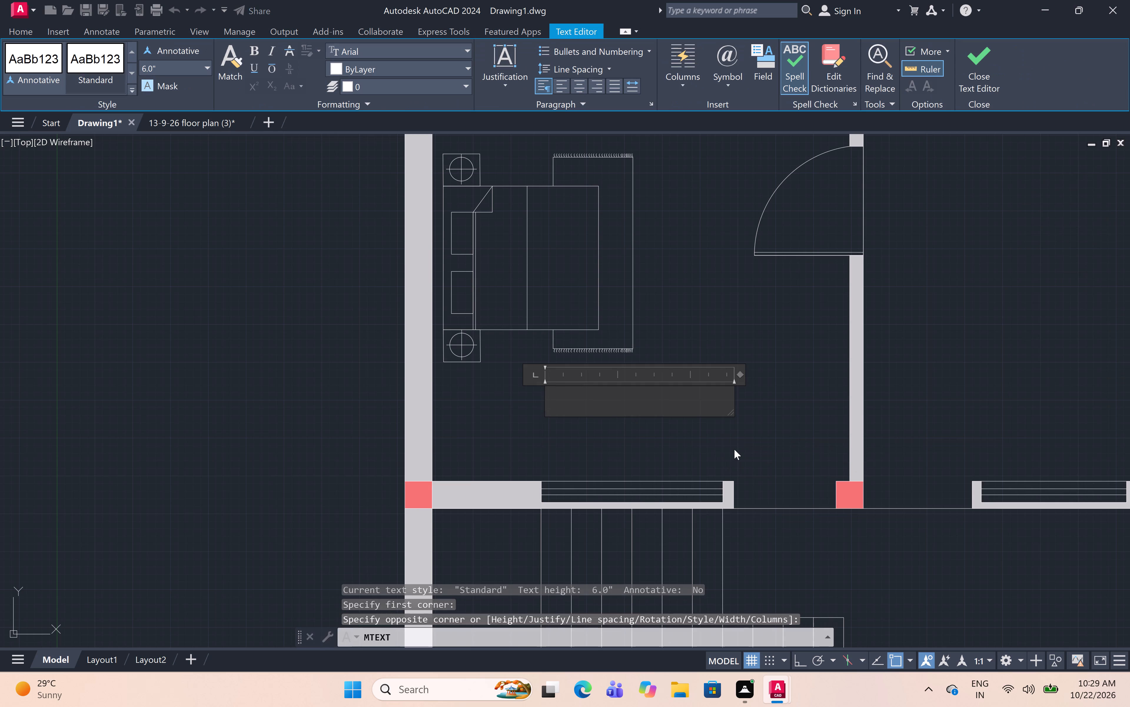
text(BEDR)
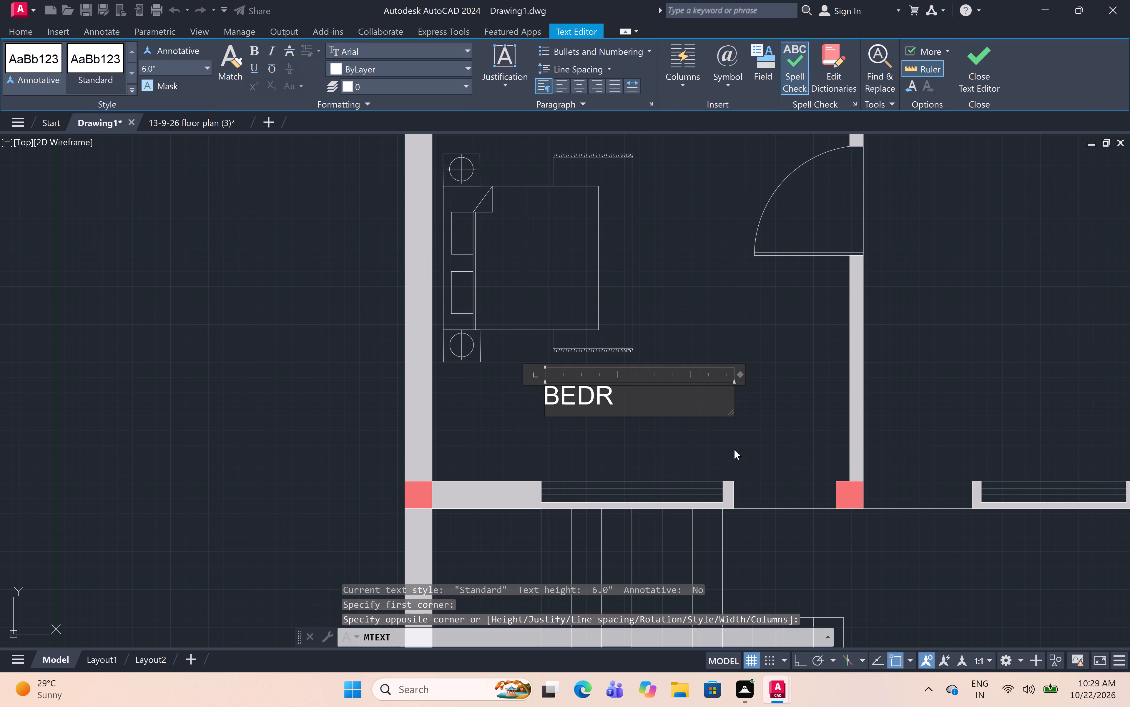
text(OOM)
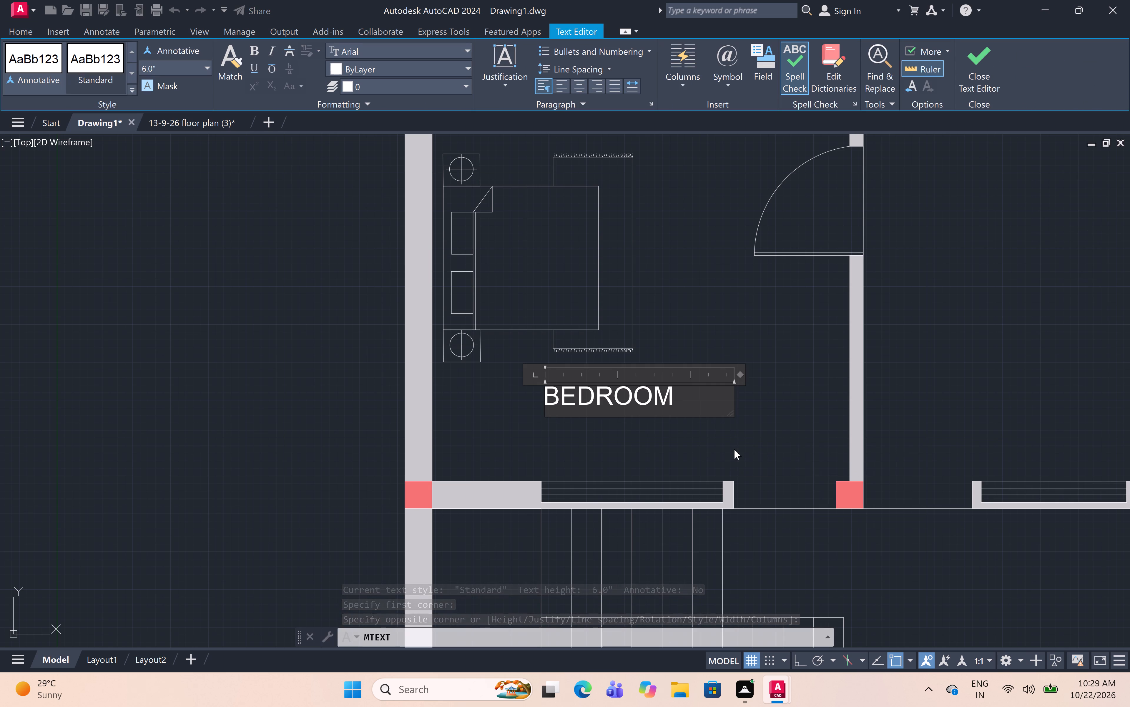
click(687, 424)
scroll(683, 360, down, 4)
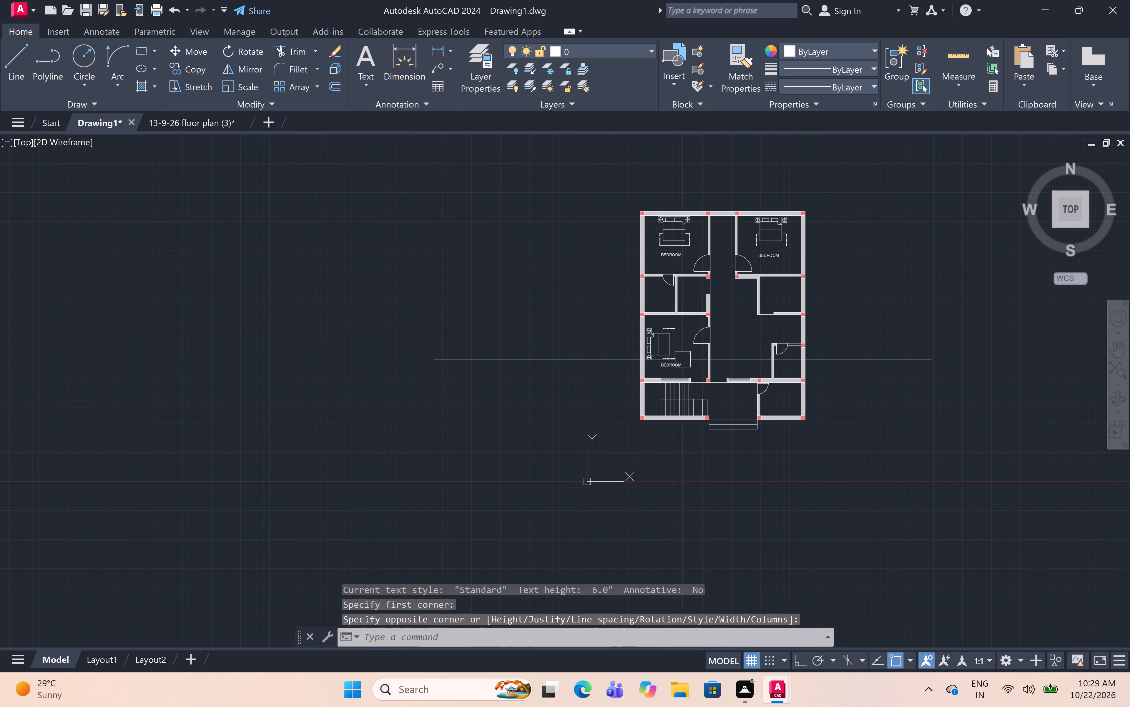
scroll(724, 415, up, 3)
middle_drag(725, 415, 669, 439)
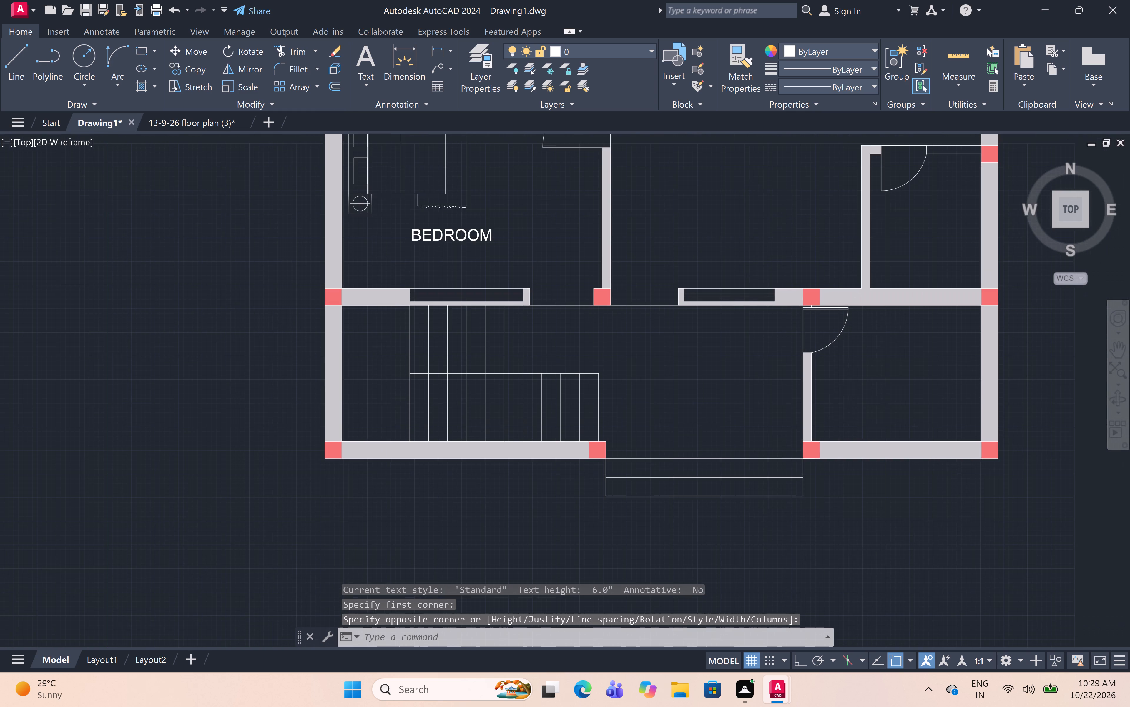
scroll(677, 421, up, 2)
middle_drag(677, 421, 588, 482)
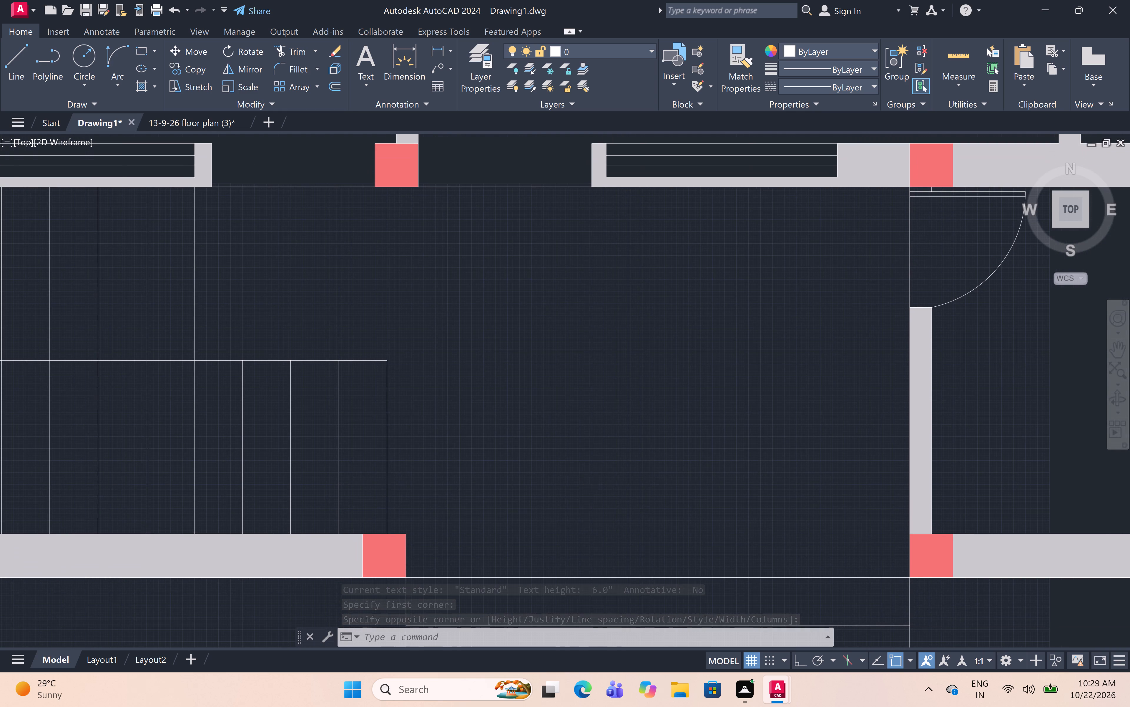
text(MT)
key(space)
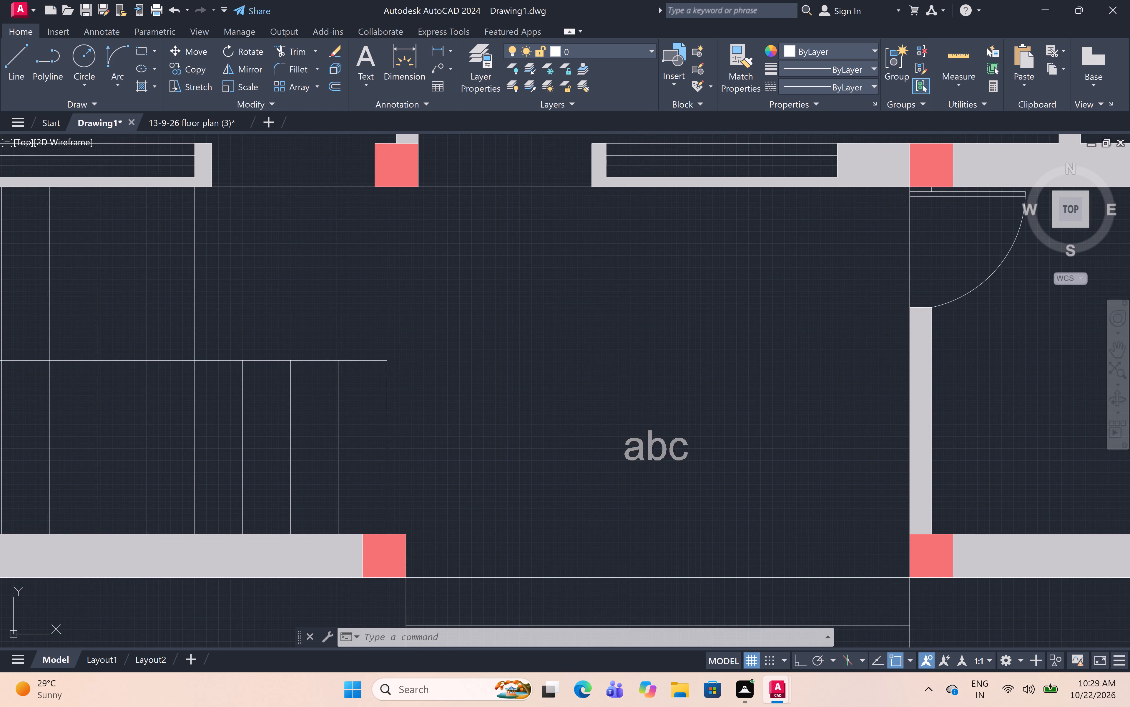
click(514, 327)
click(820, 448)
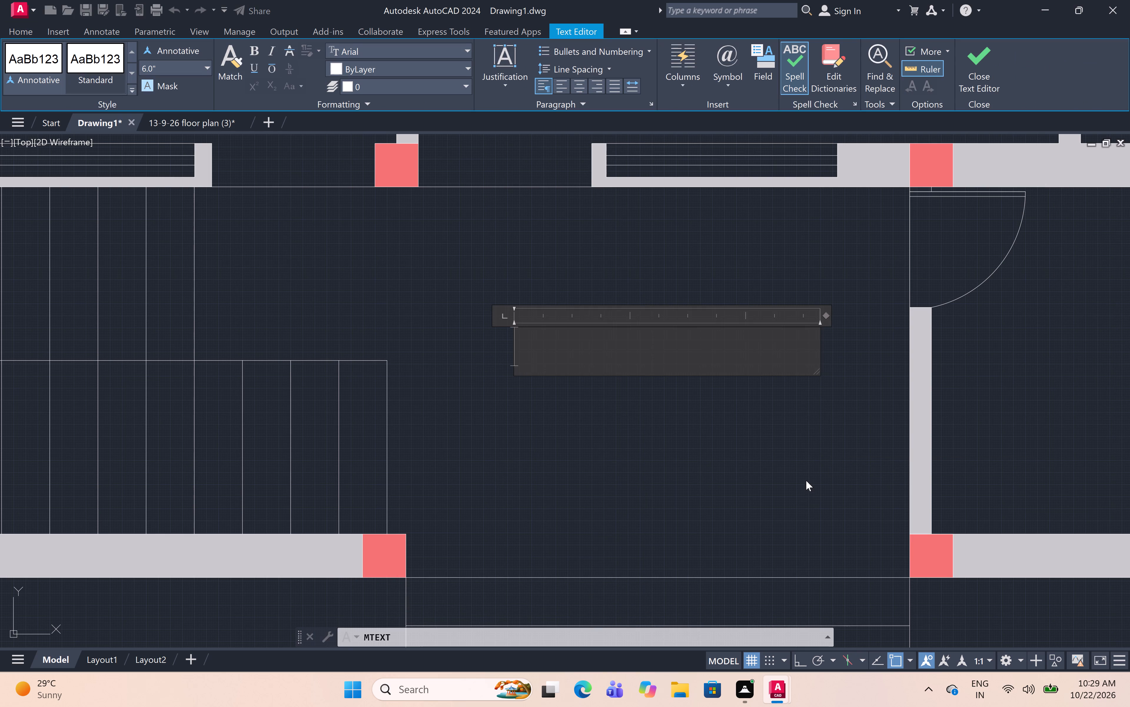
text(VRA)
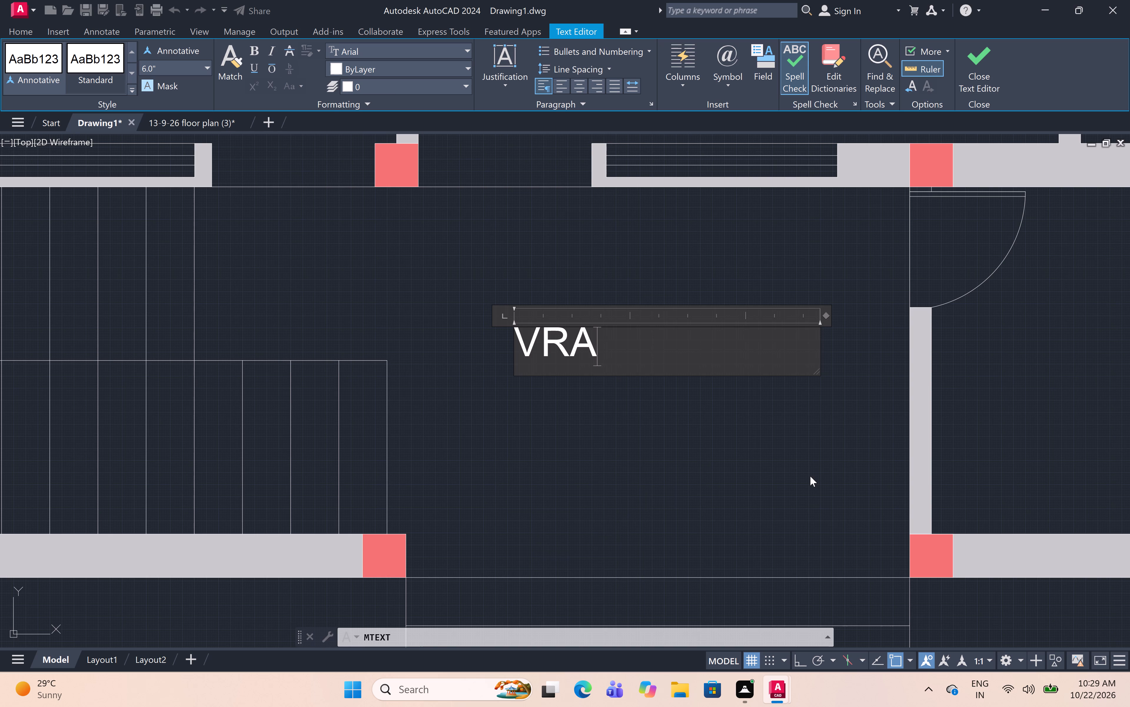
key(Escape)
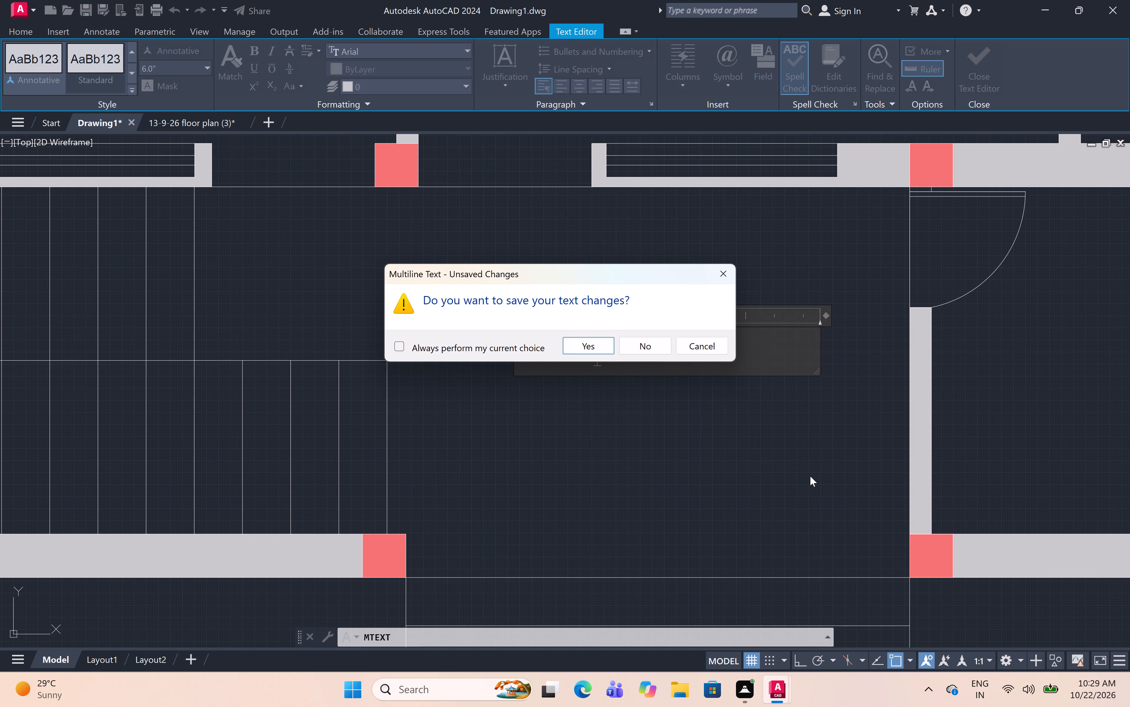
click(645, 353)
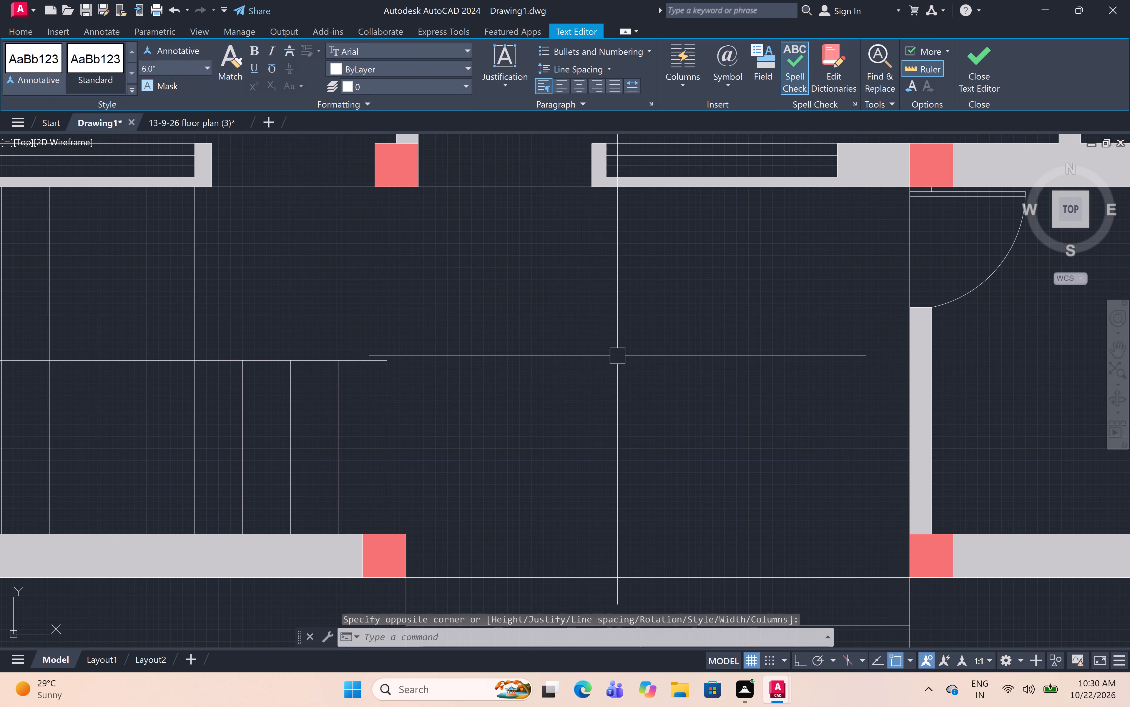
Add the multiline text label VERANDAH in the open entrance area between the staircase and the bottom-right room.
text(MT)
key(space)
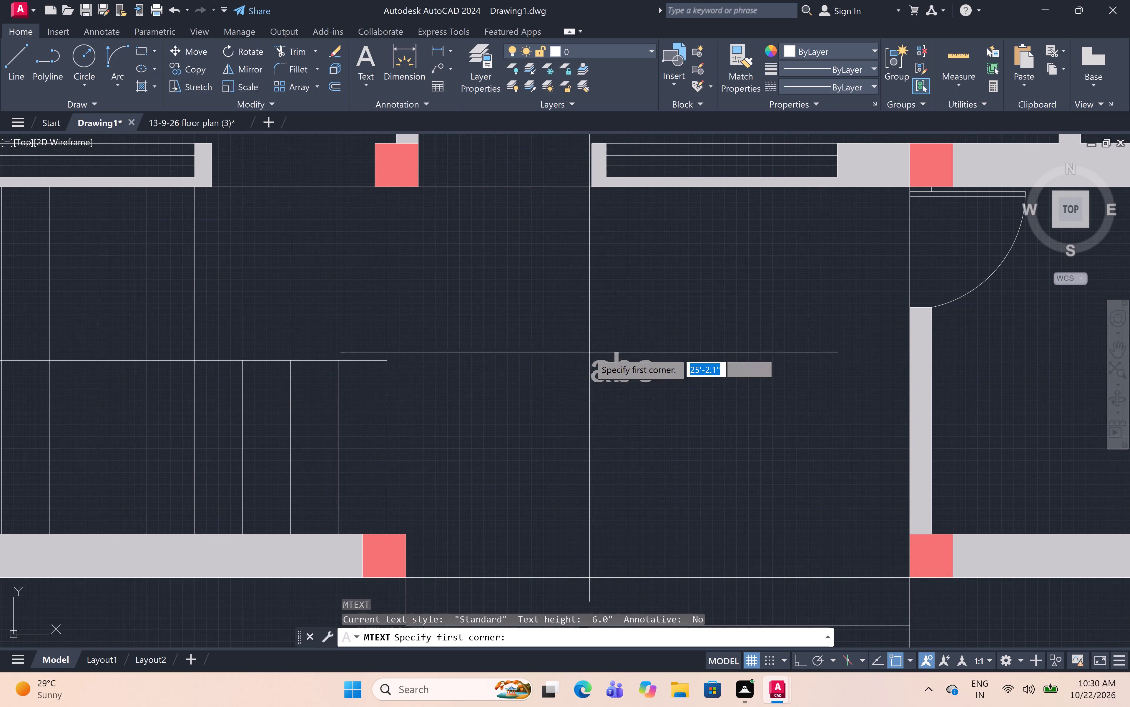
click(512, 331)
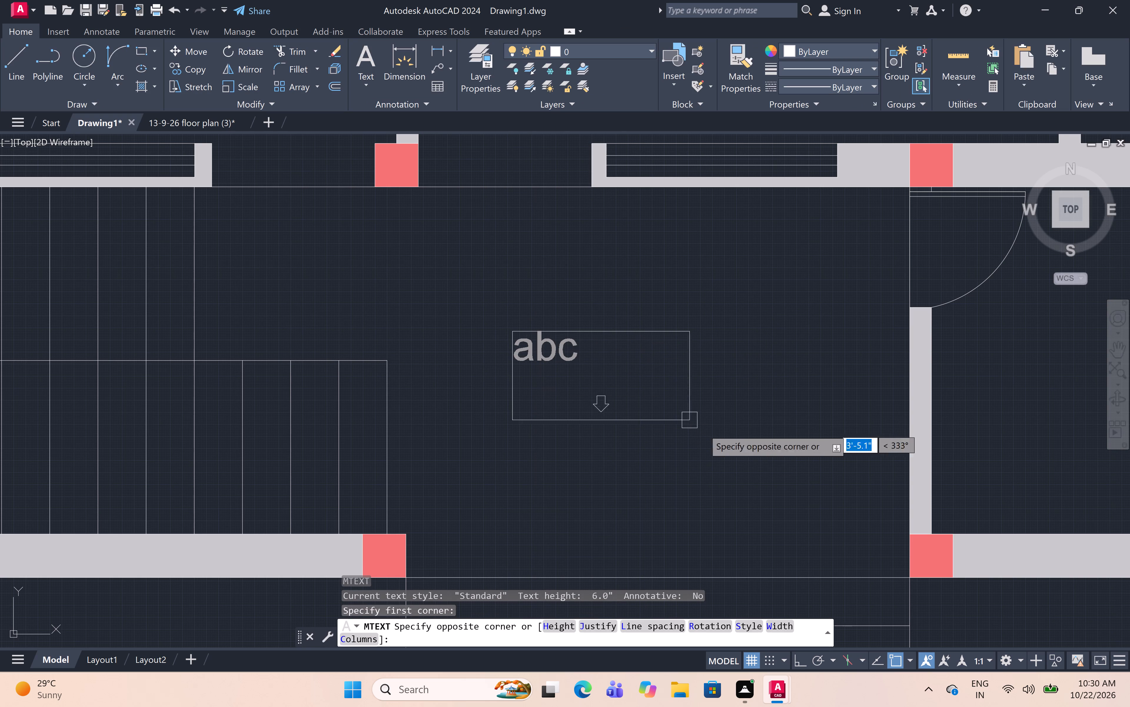
click(778, 421)
text(VW)
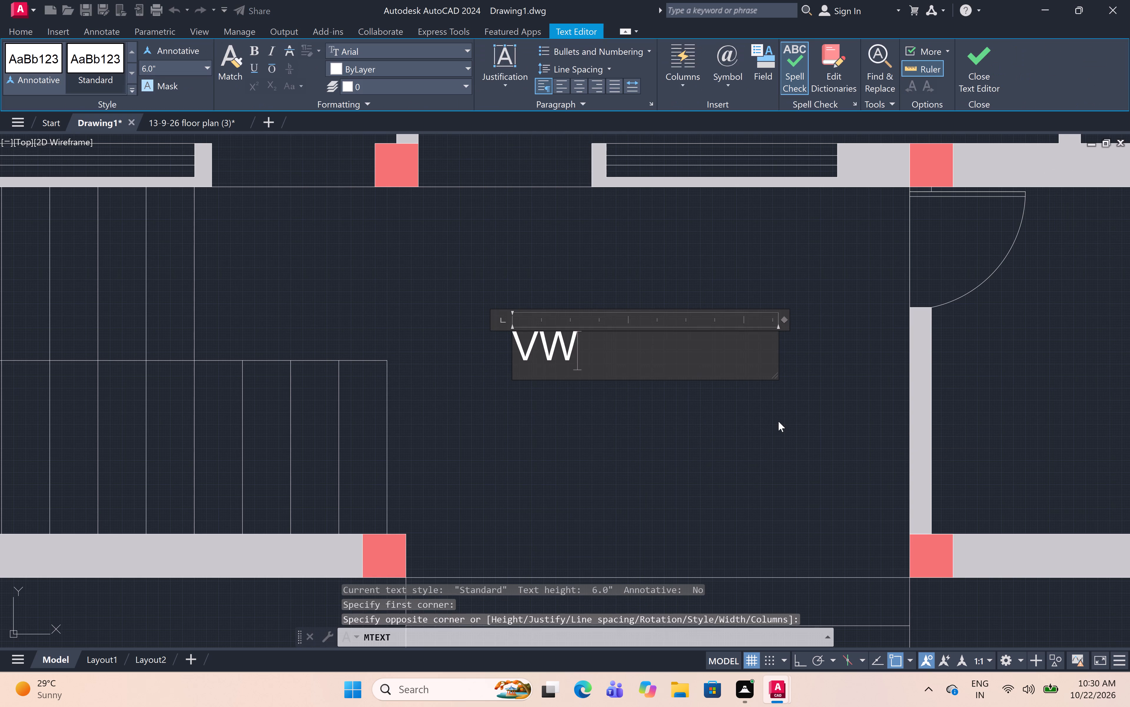
key(BackSpace)
text(ERANDAH)
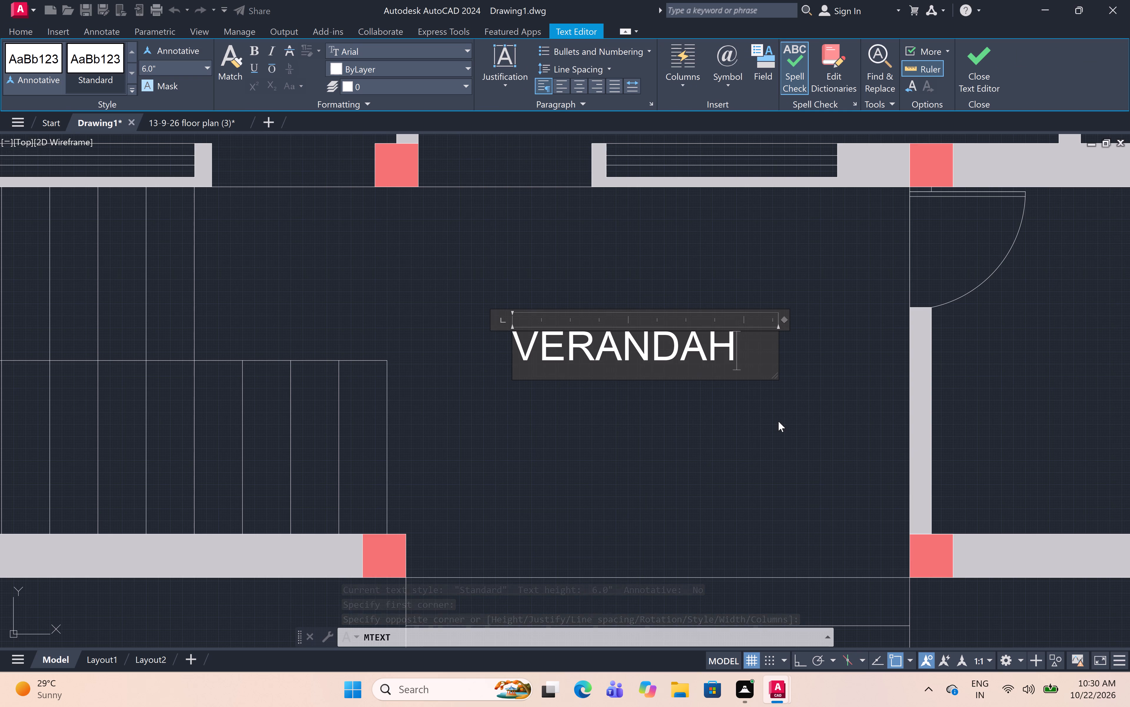
click(674, 446)
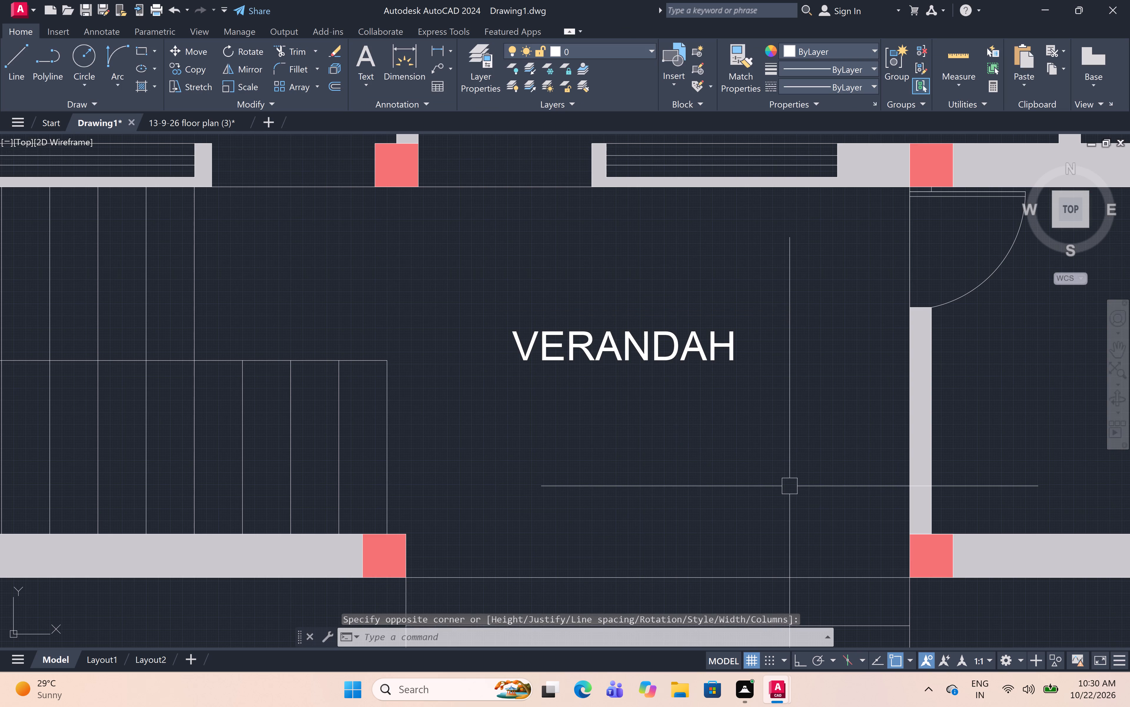
Add the multiline text label POOJA below the door swing in the small room on the plan's lower-right side.
scroll(675, 476, down, 1)
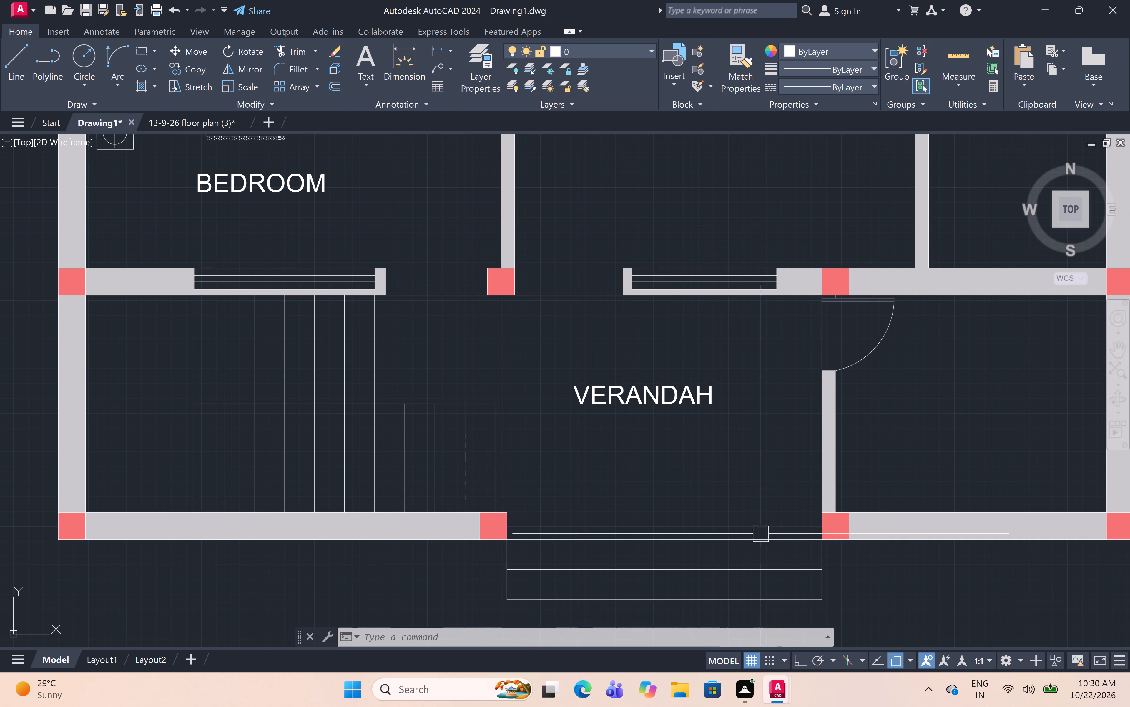
scroll(765, 400, down, 3)
middle_drag(761, 399, 725, 474)
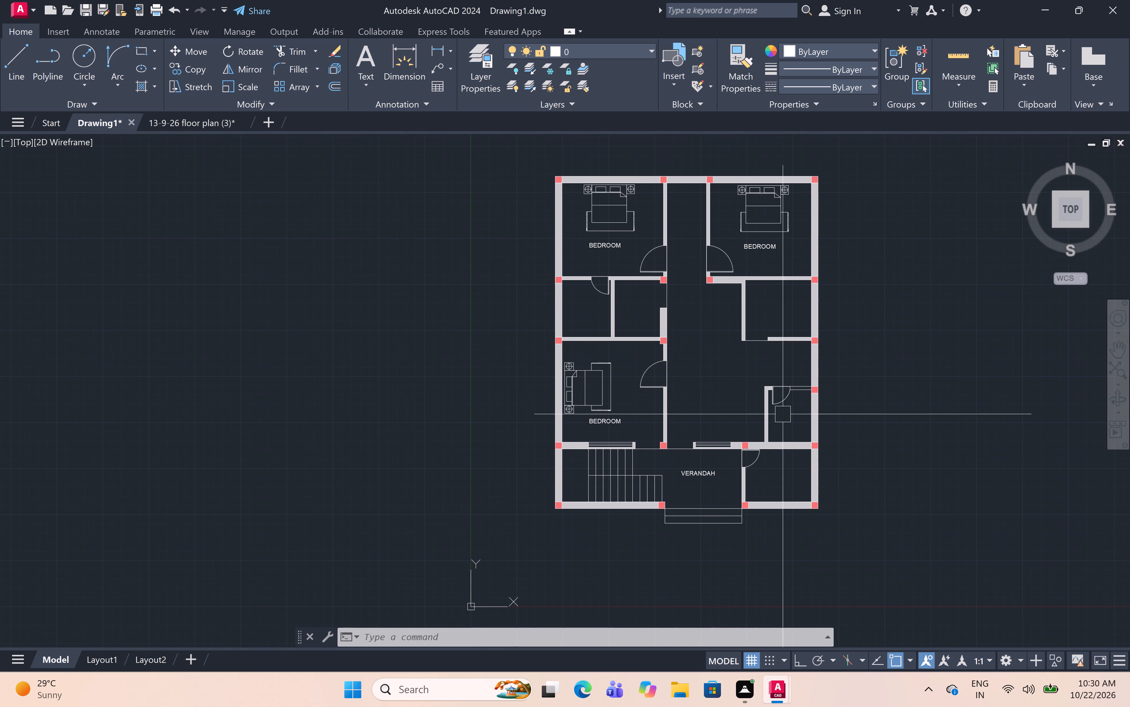
scroll(783, 416, up, 4)
text(MT)
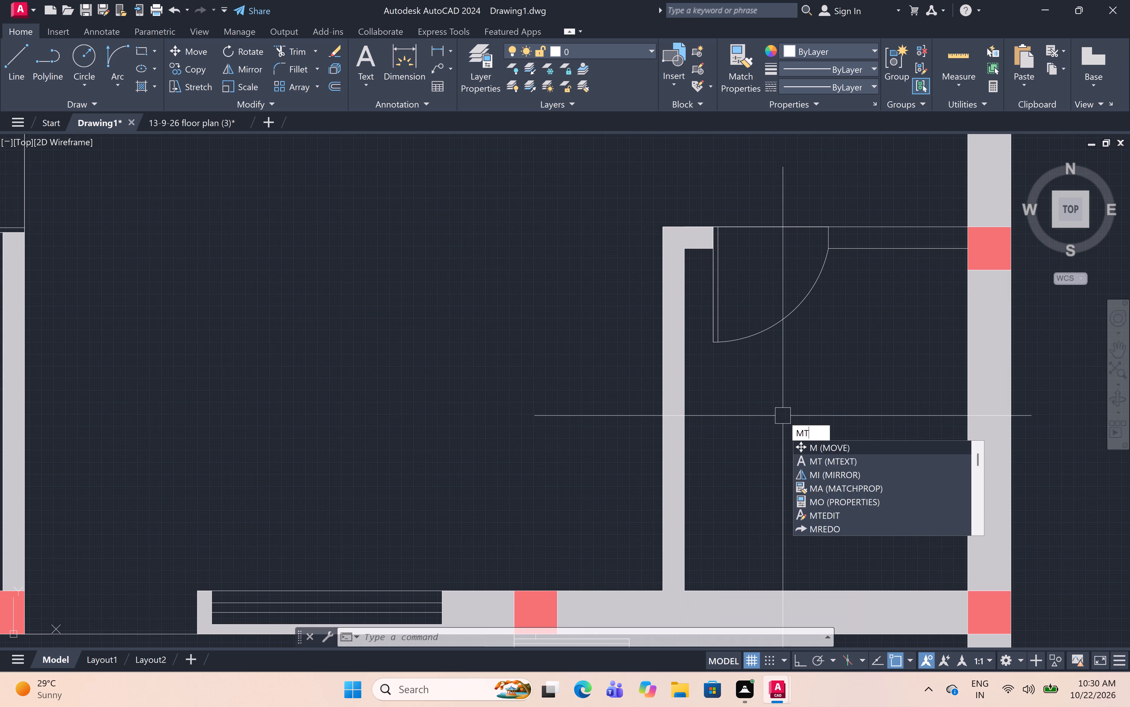
key(space)
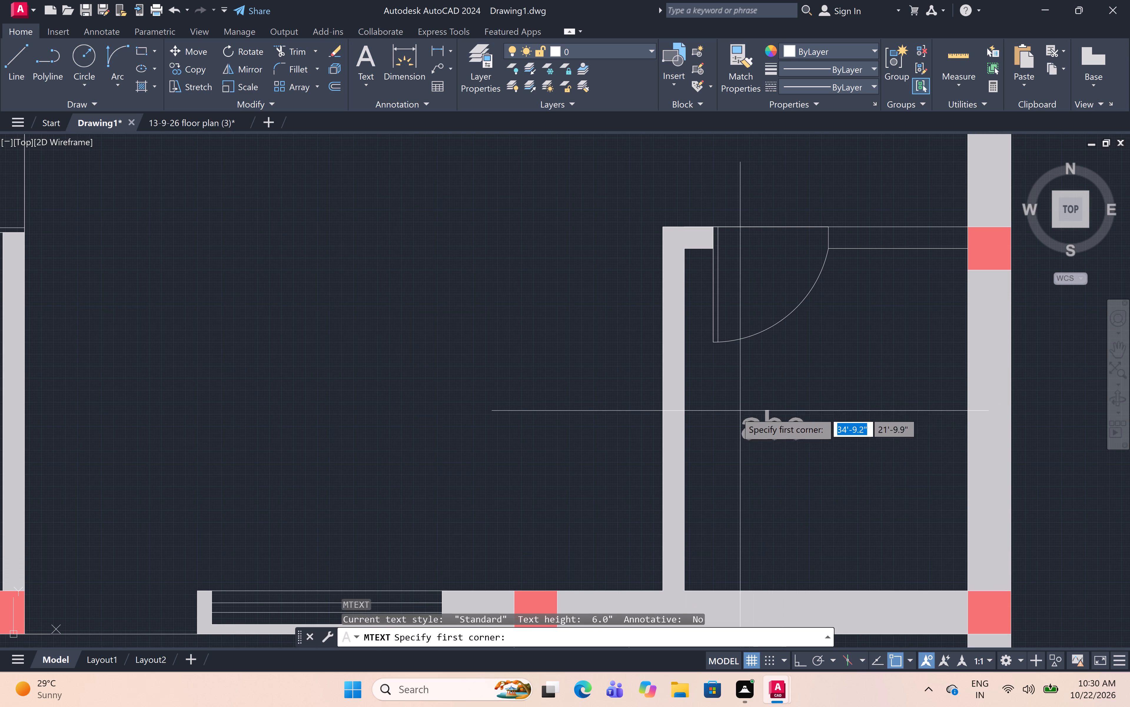
click(728, 414)
click(908, 495)
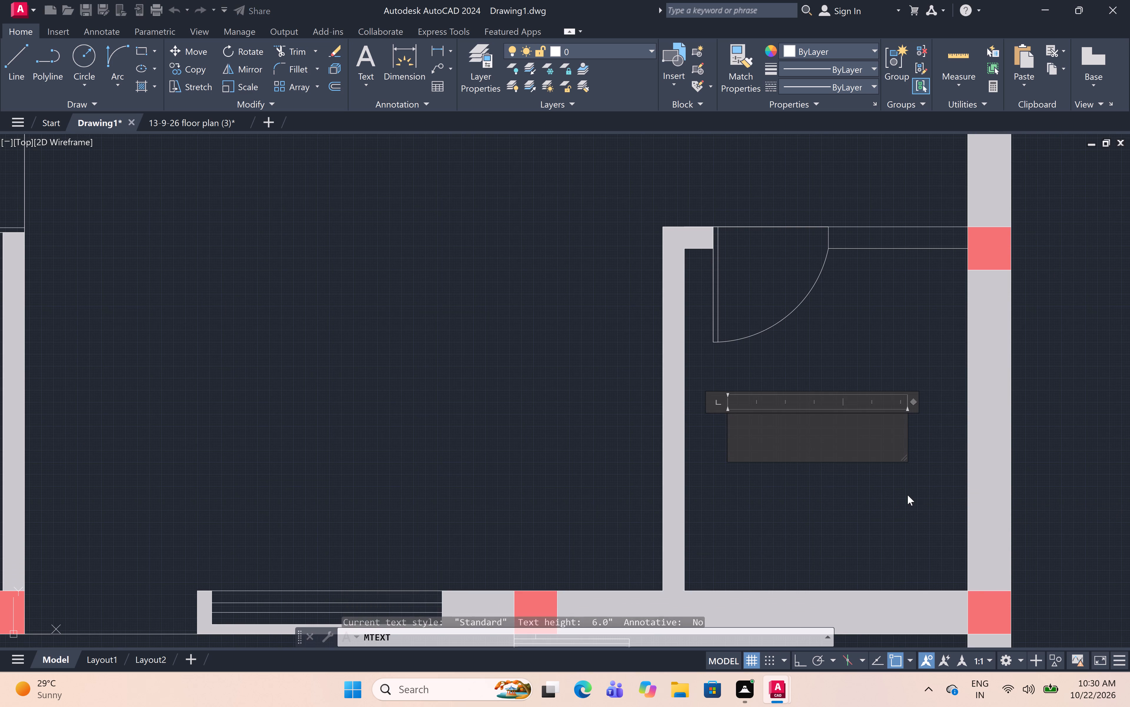
text(POOJA)
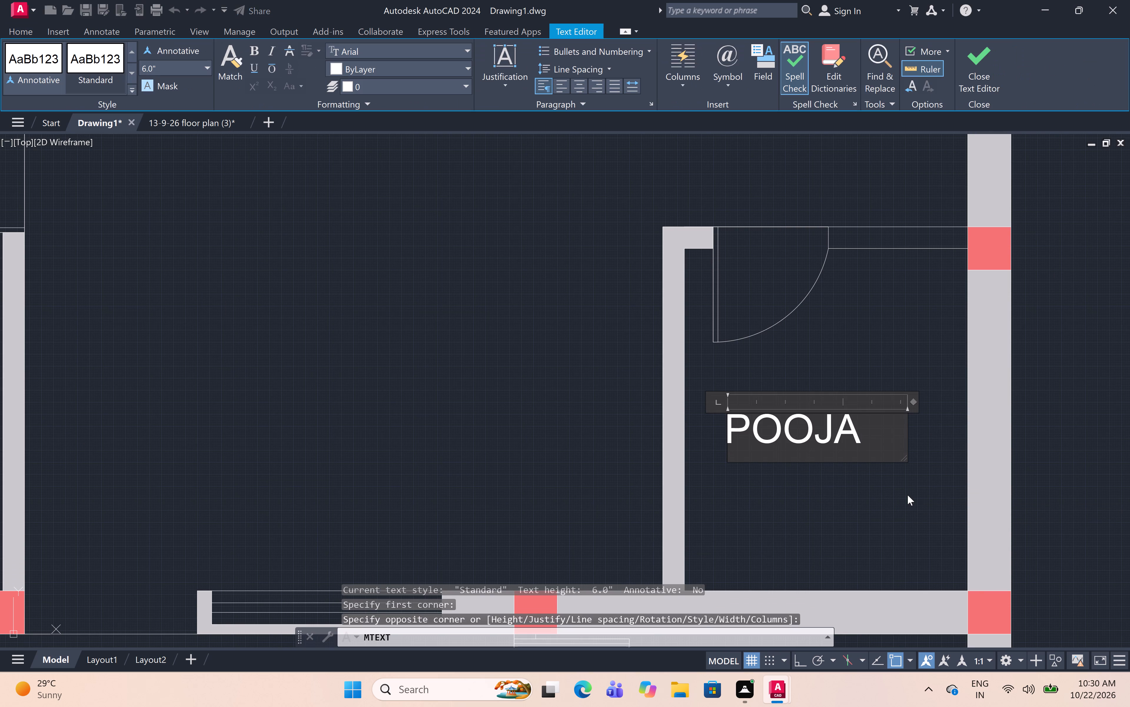
click(767, 480)
Add the multiline text label TOILET in the left small room between the top-left and lower-left bedrooms.
scroll(772, 475, down, 5)
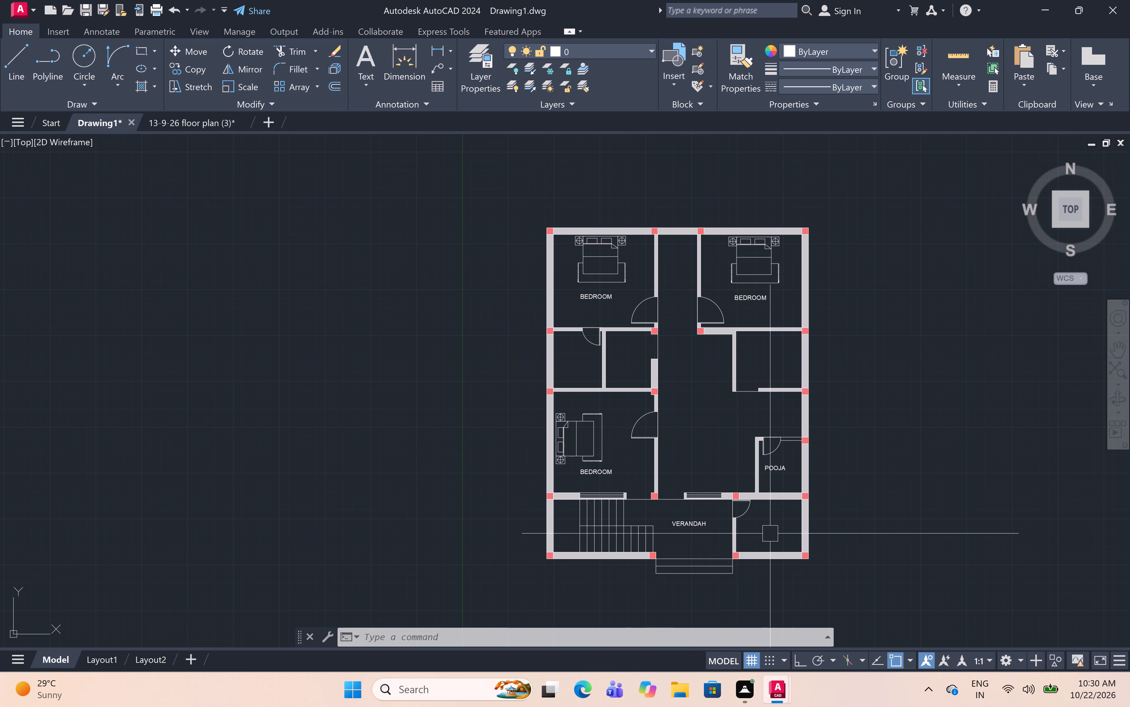
scroll(582, 377, up, 2)
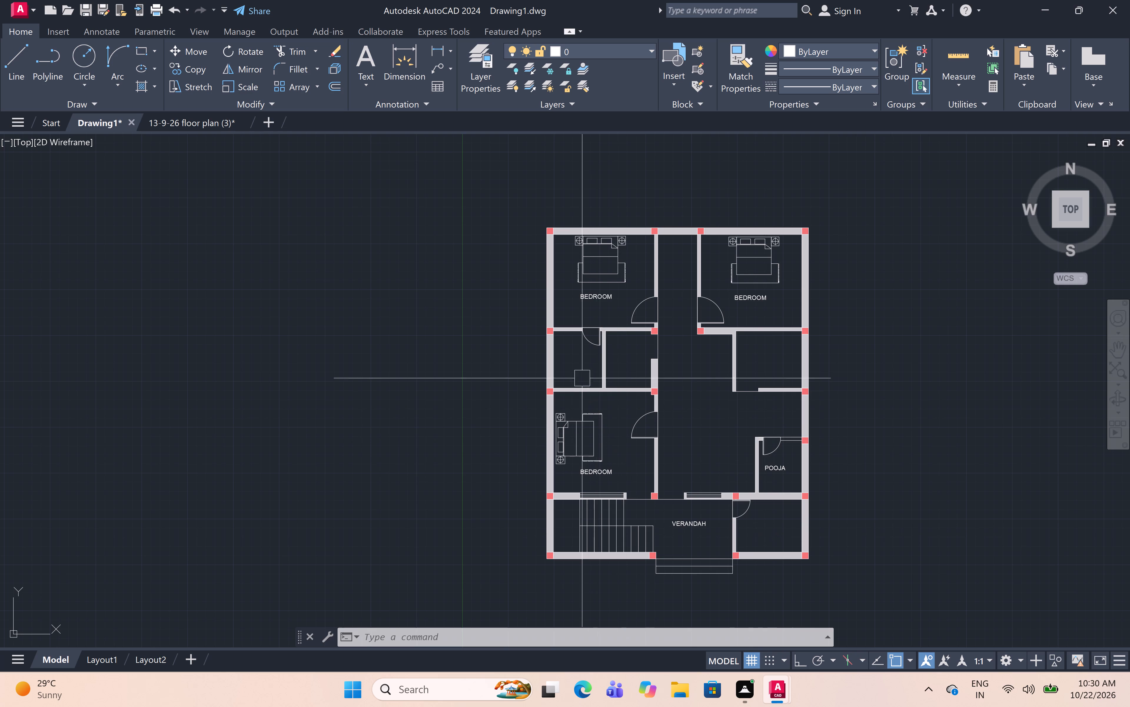
scroll(582, 377, up, 2)
text(MT)
key(space)
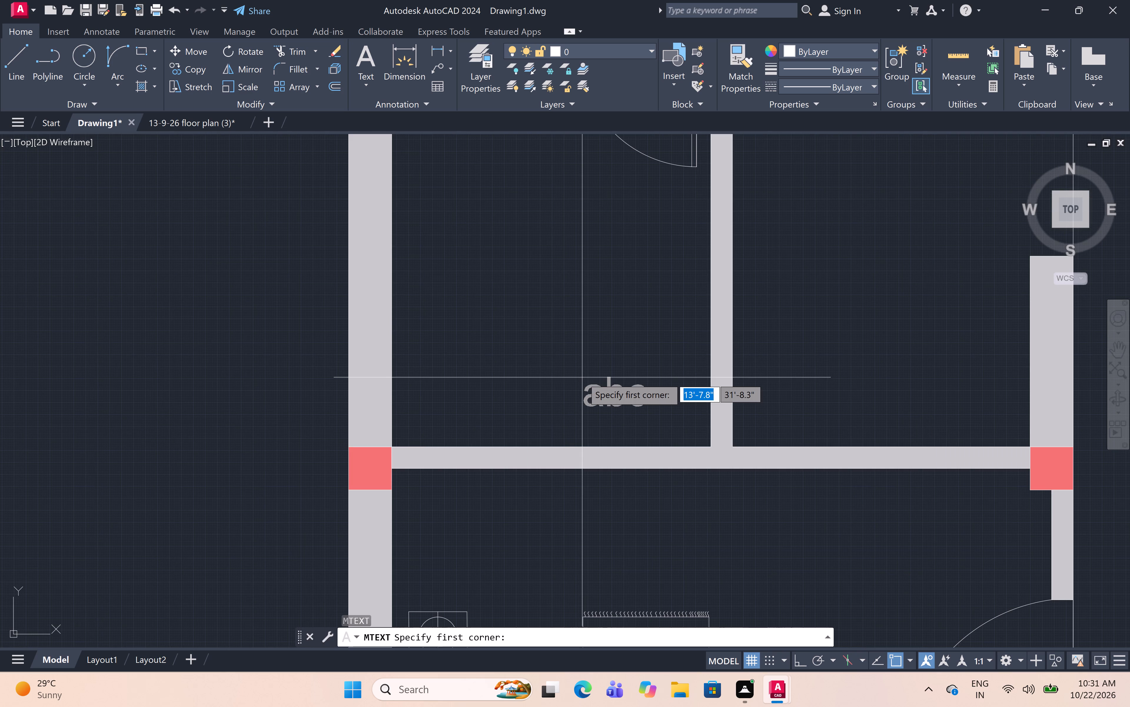
middle_drag(502, 309, 500, 406)
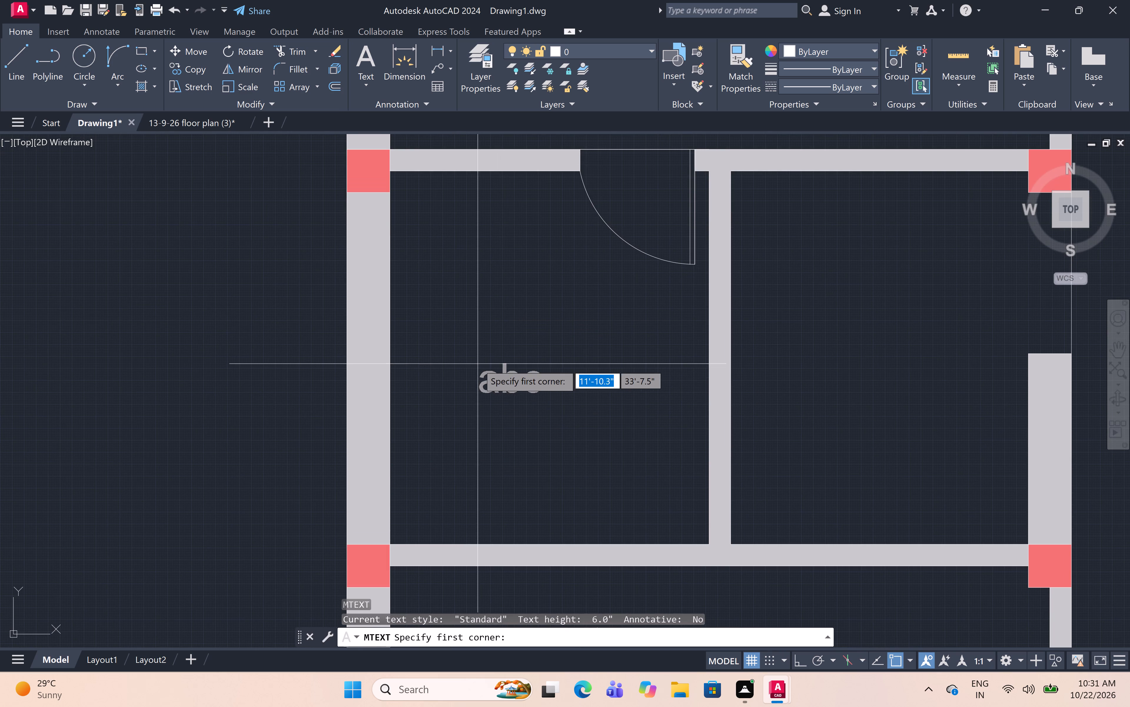
click(478, 364)
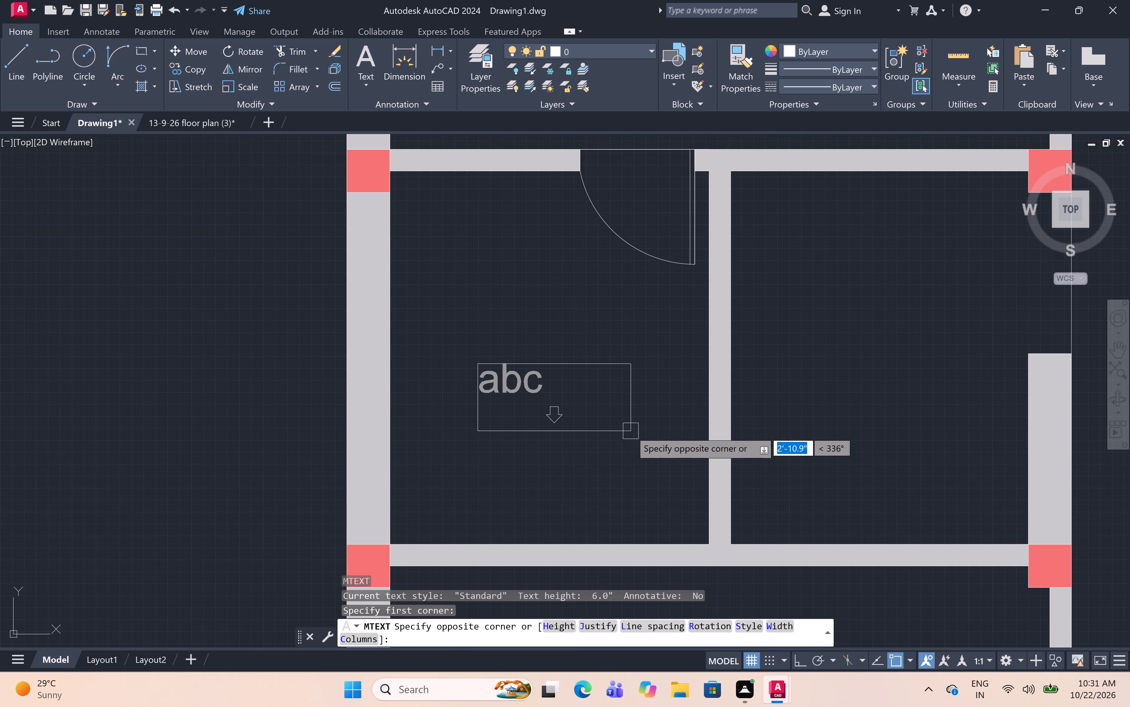
click(631, 431)
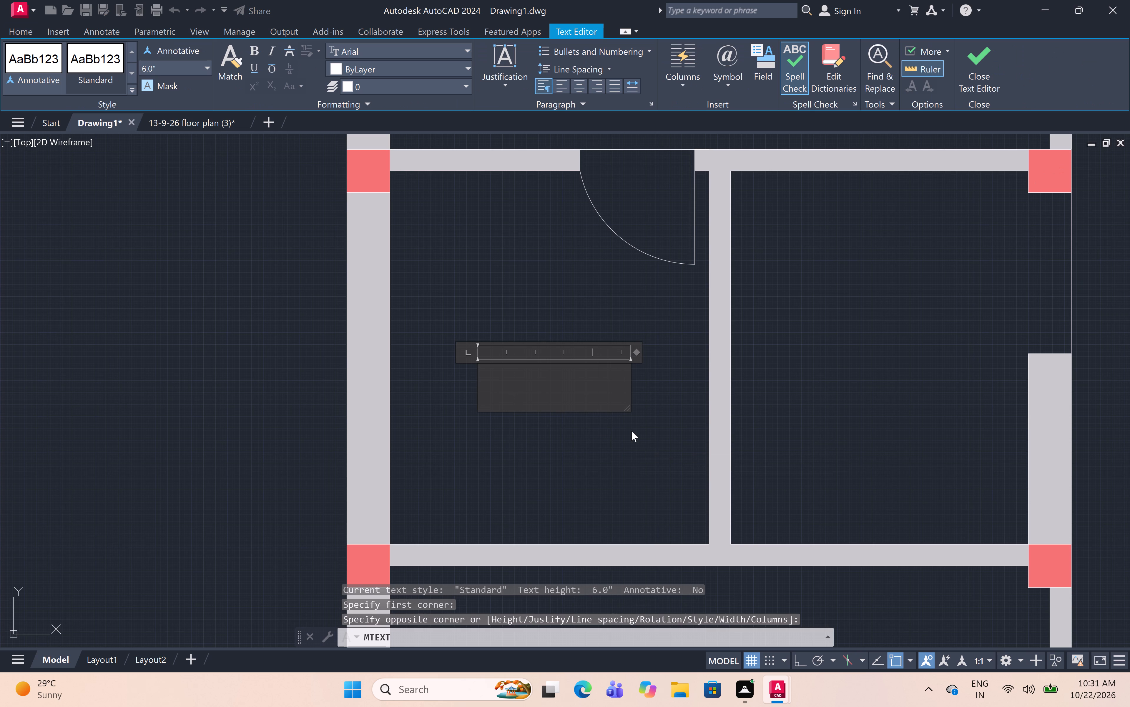
text(TOI)
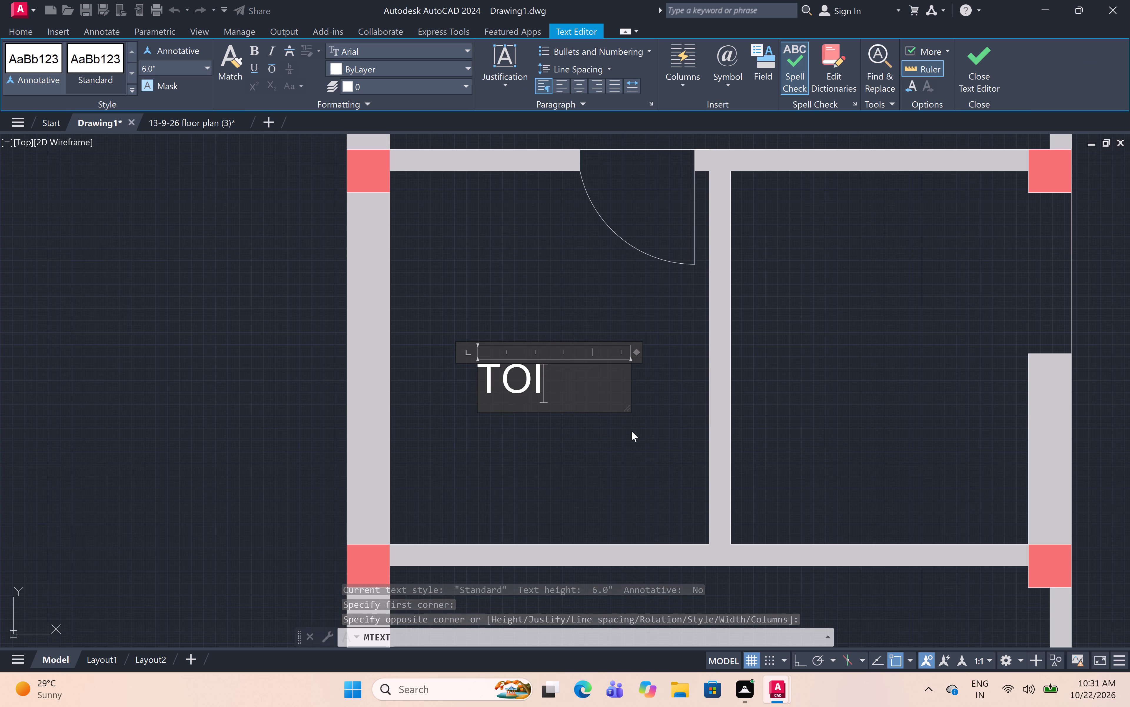
text(LET)
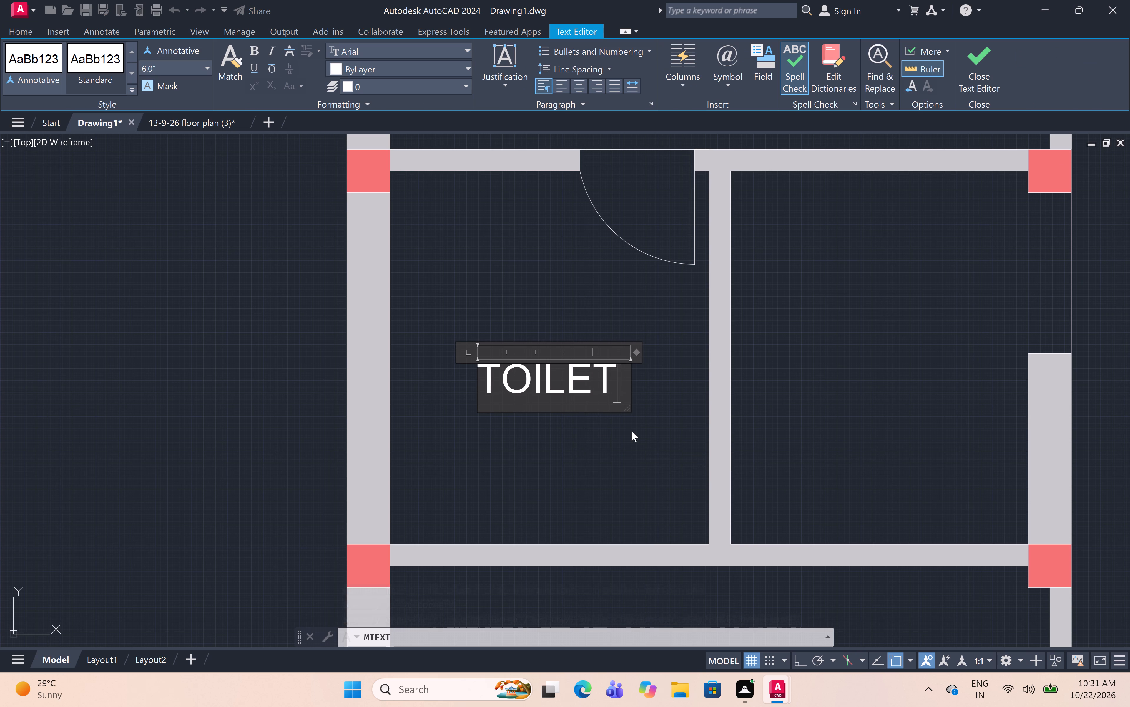
click(572, 417)
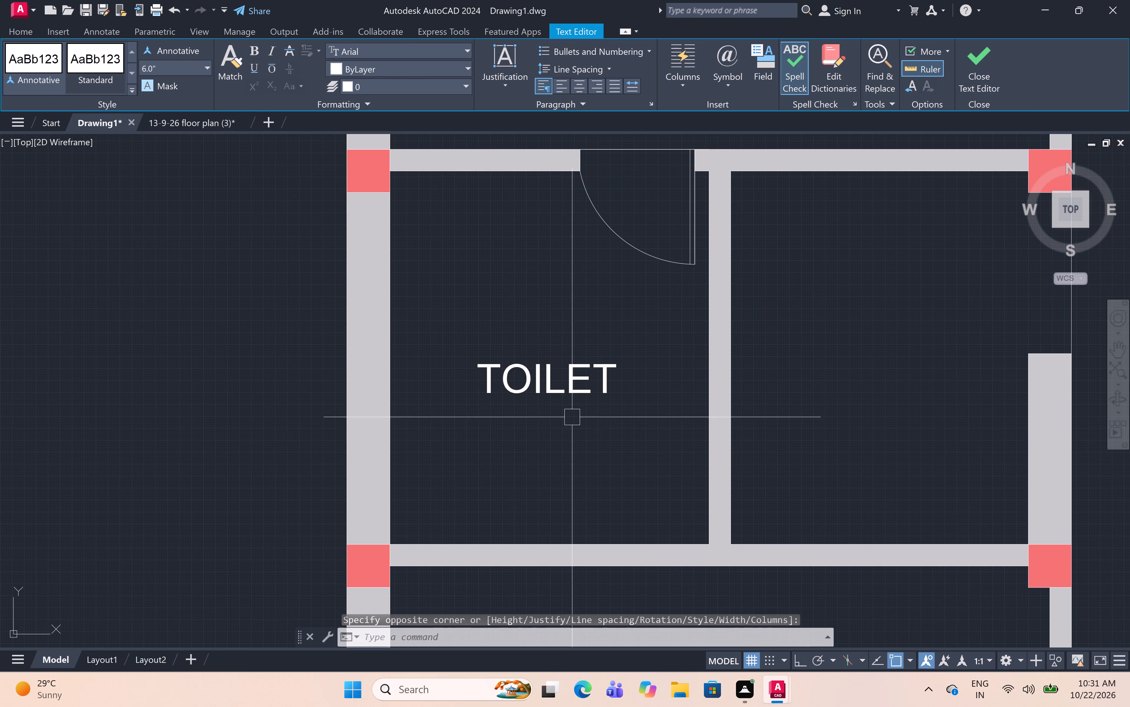
Add the multiline text label TOILET in the small room directly right of the already labelled toilet.
scroll(680, 434, down, 1)
middle_drag(680, 434, 597, 451)
scroll(737, 478, up, 1)
middle_drag(738, 478, 686, 485)
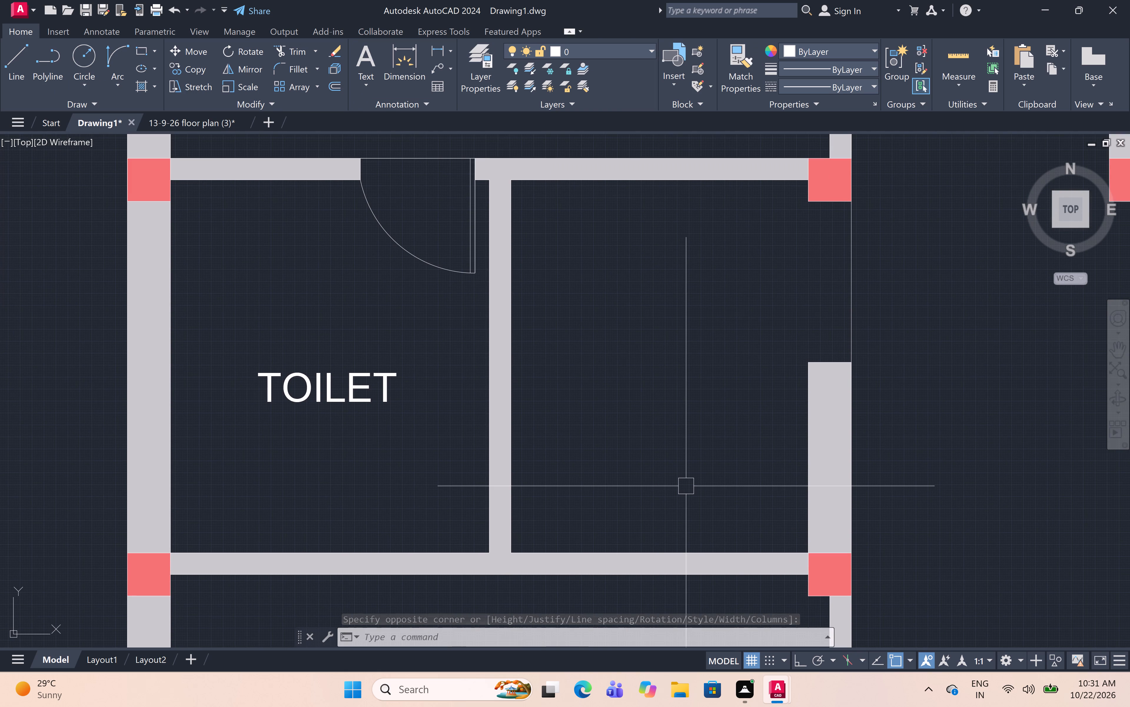
text(MT)
key(space)
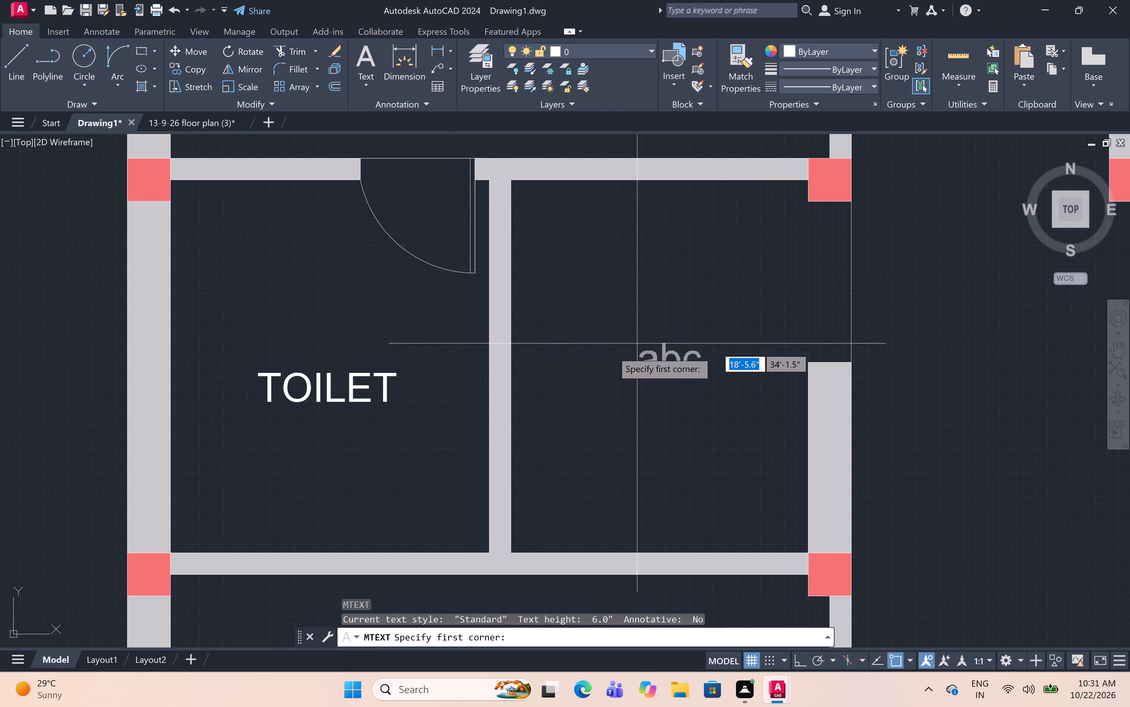
click(568, 353)
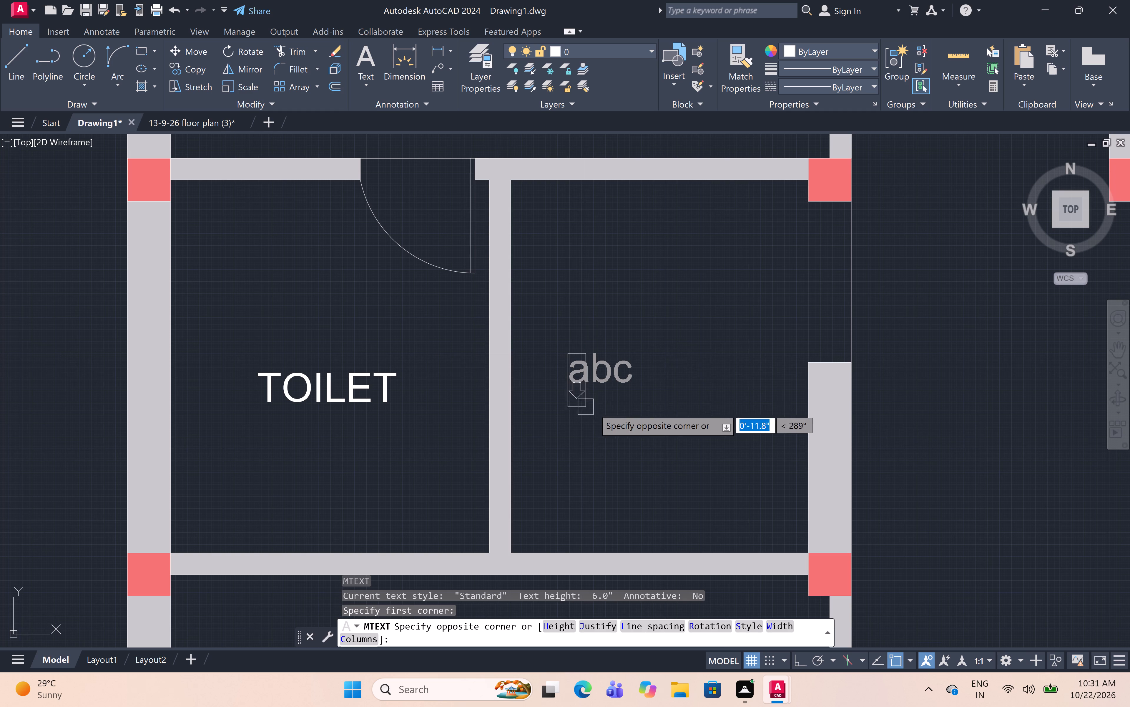
click(740, 419)
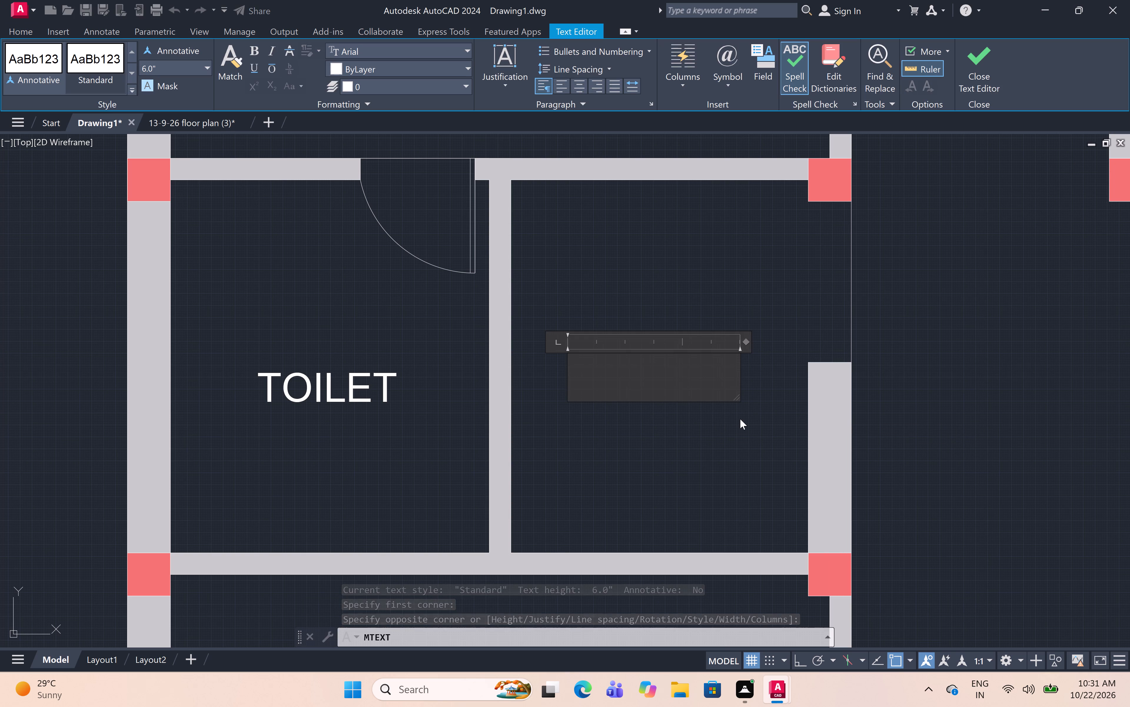
text(TO)
key(i)
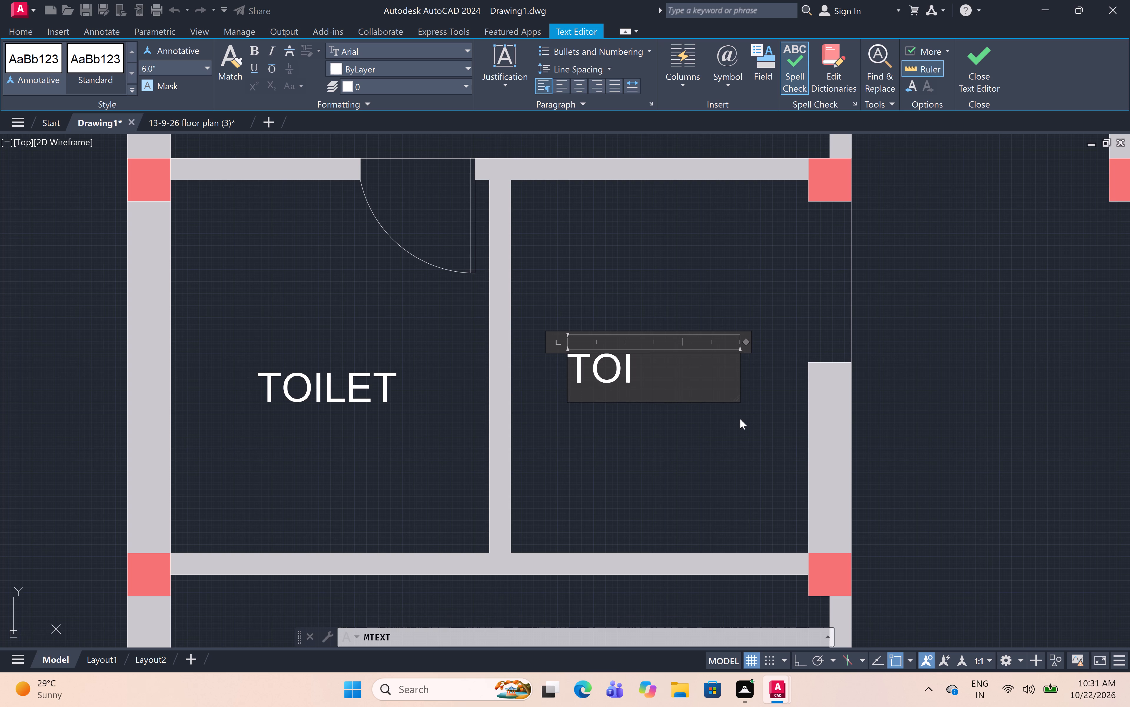
key(l)
key(e)
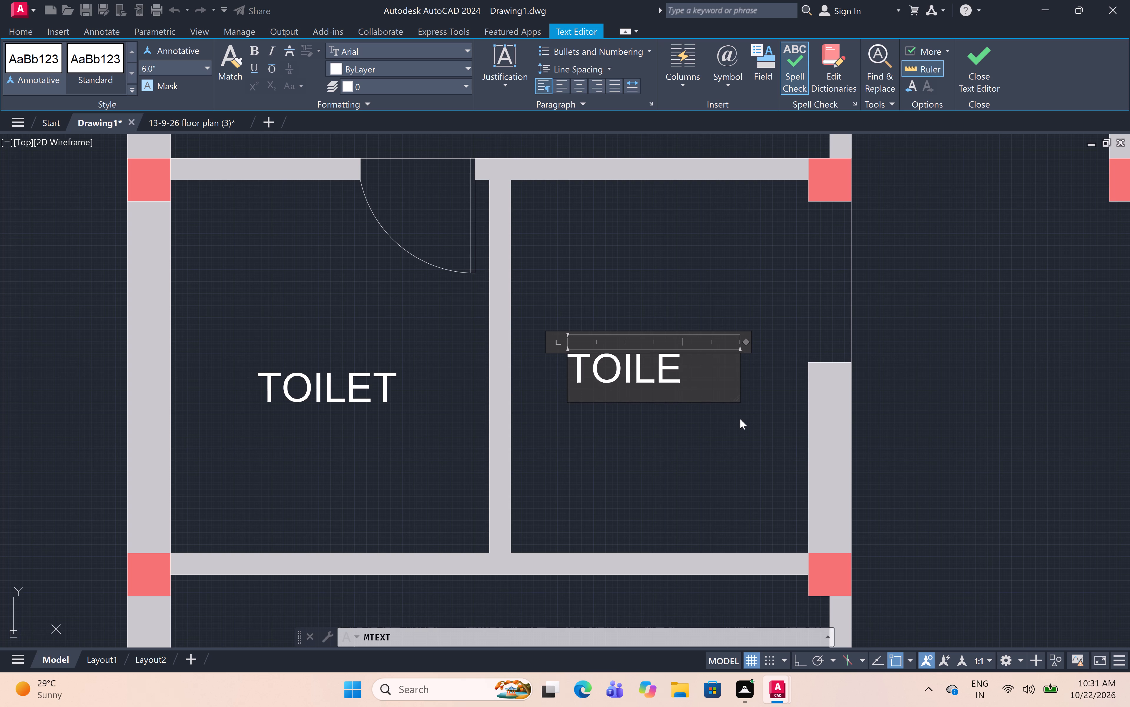
key(t)
click(711, 454)
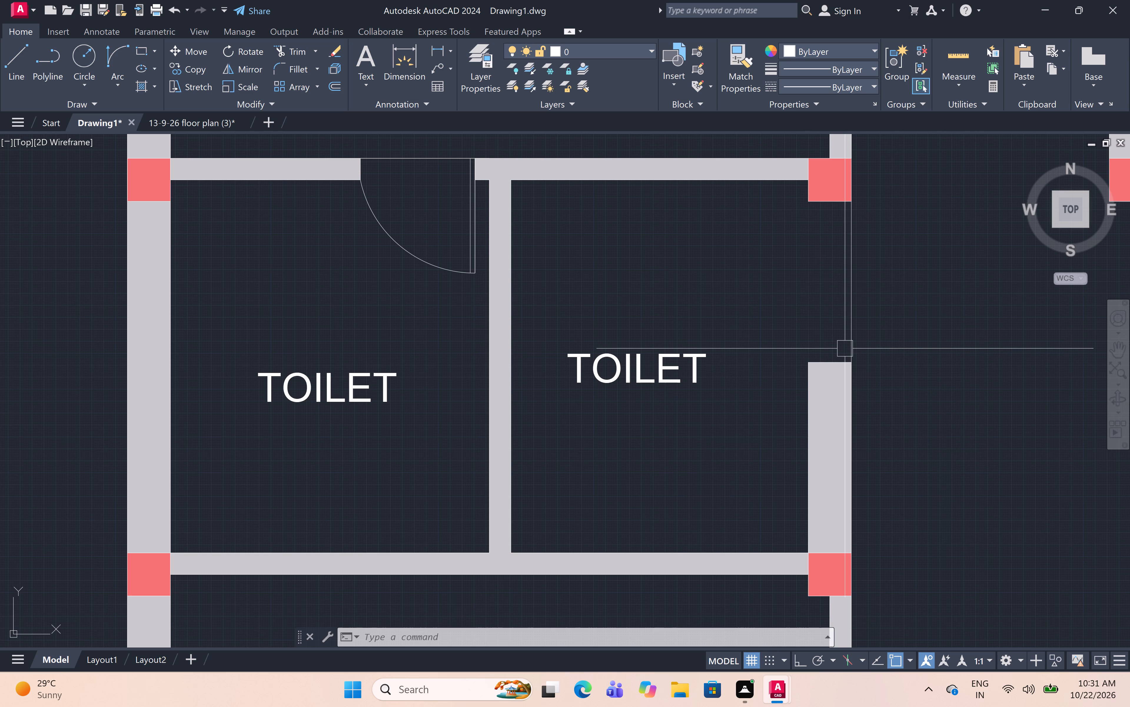
Add the multiline text label POOJA in the bottom-right room beside the verandah.
scroll(374, 355, down, 4)
scroll(583, 507, up, 4)
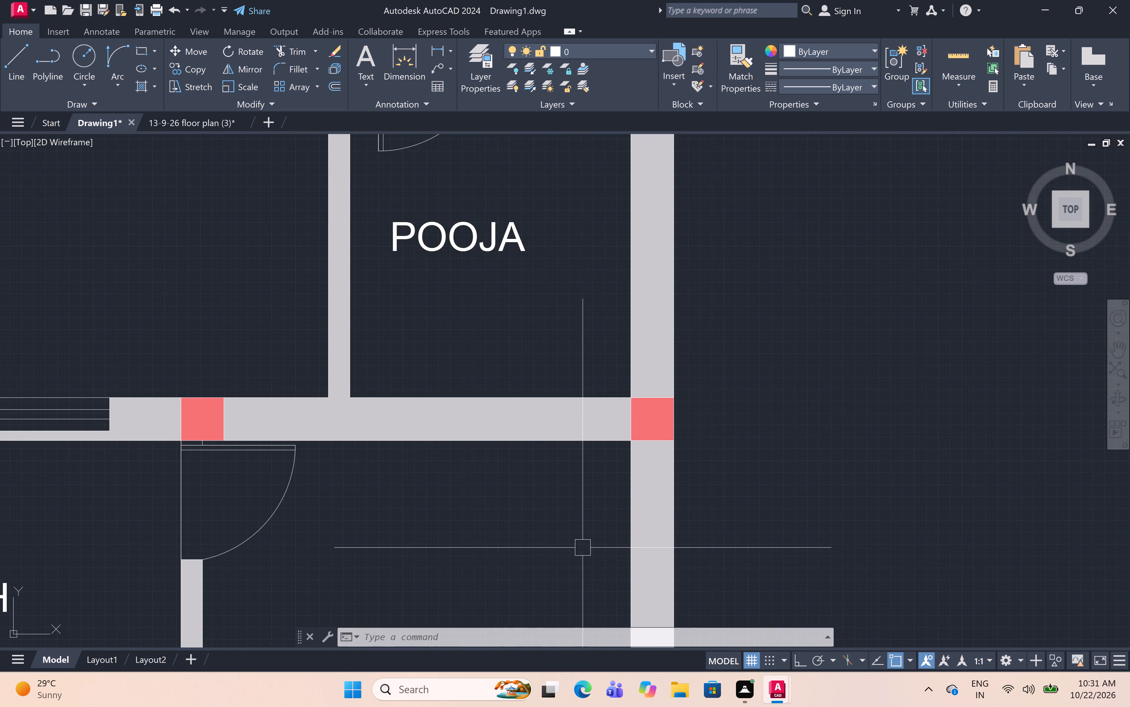
middle_drag(581, 544, 555, 316)
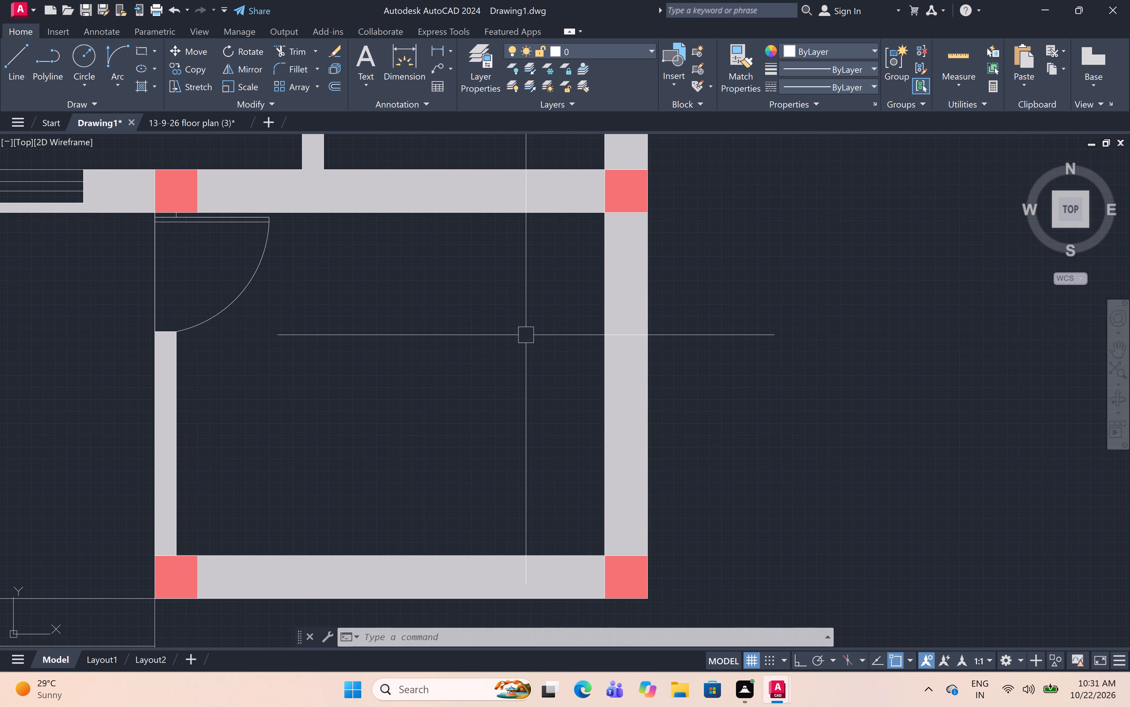
key(m)
text(T)
key(space)
click(314, 345)
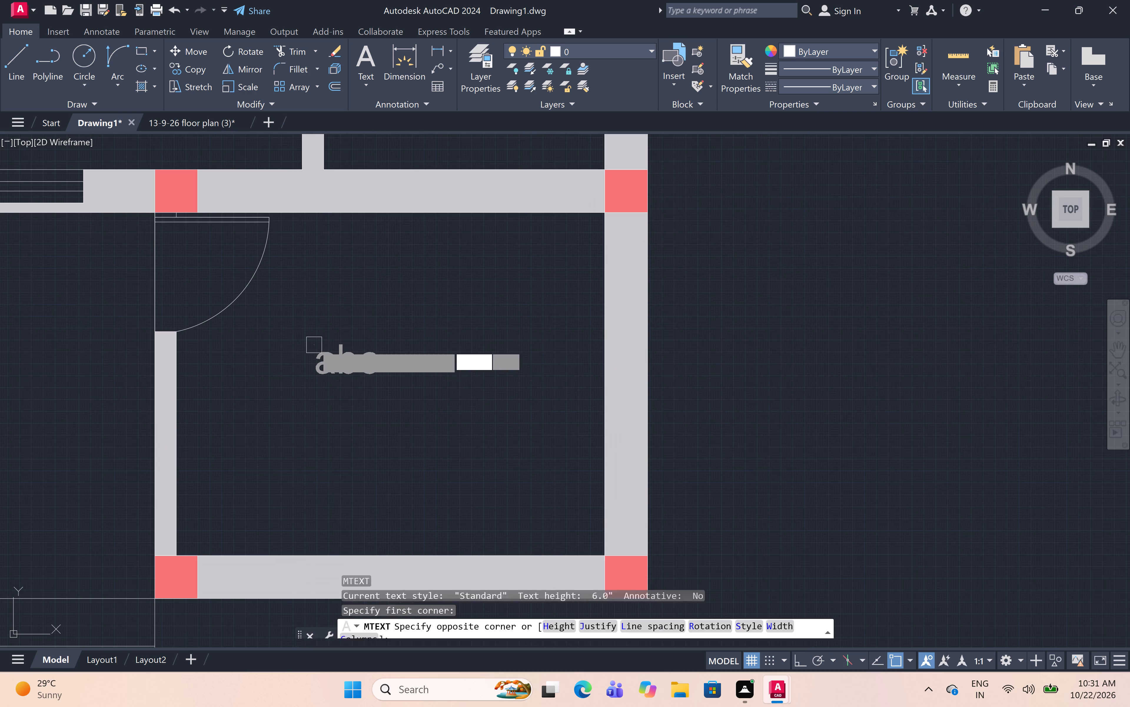
click(533, 465)
text(PO)
key(o)
key(j)
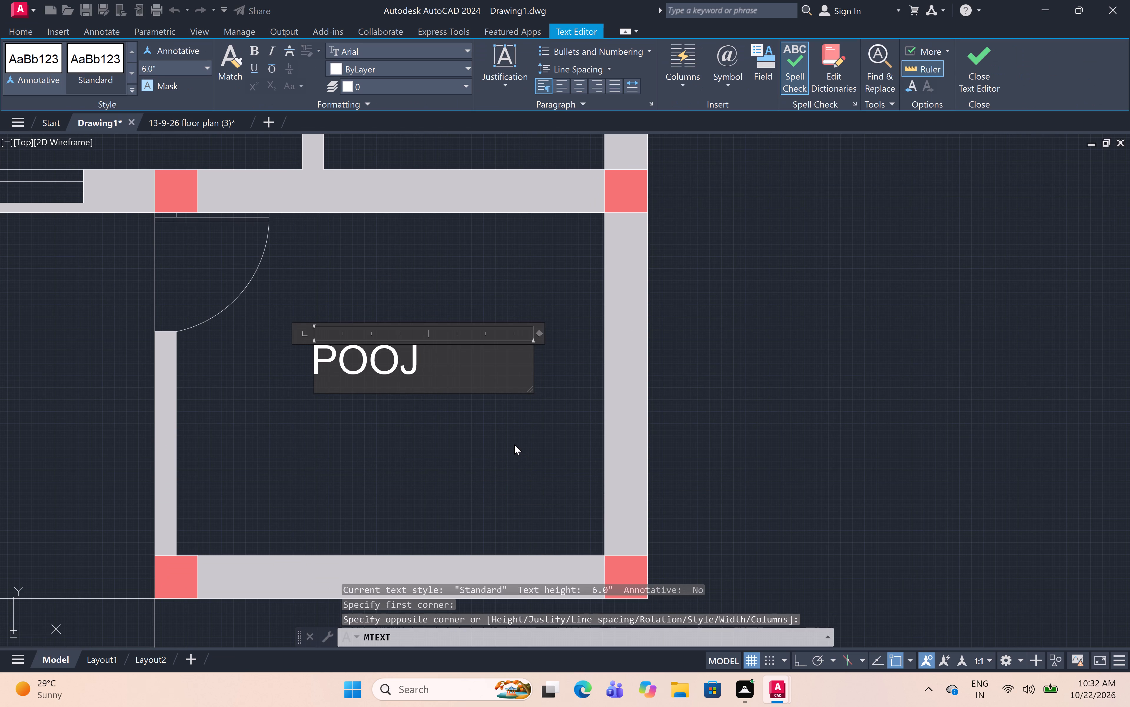
key(a)
click(481, 422)
Add the multiline text label KITCHEN in the unlabelled room below the top-right bedroom.
scroll(466, 393, down, 4)
scroll(452, 393, up, 1)
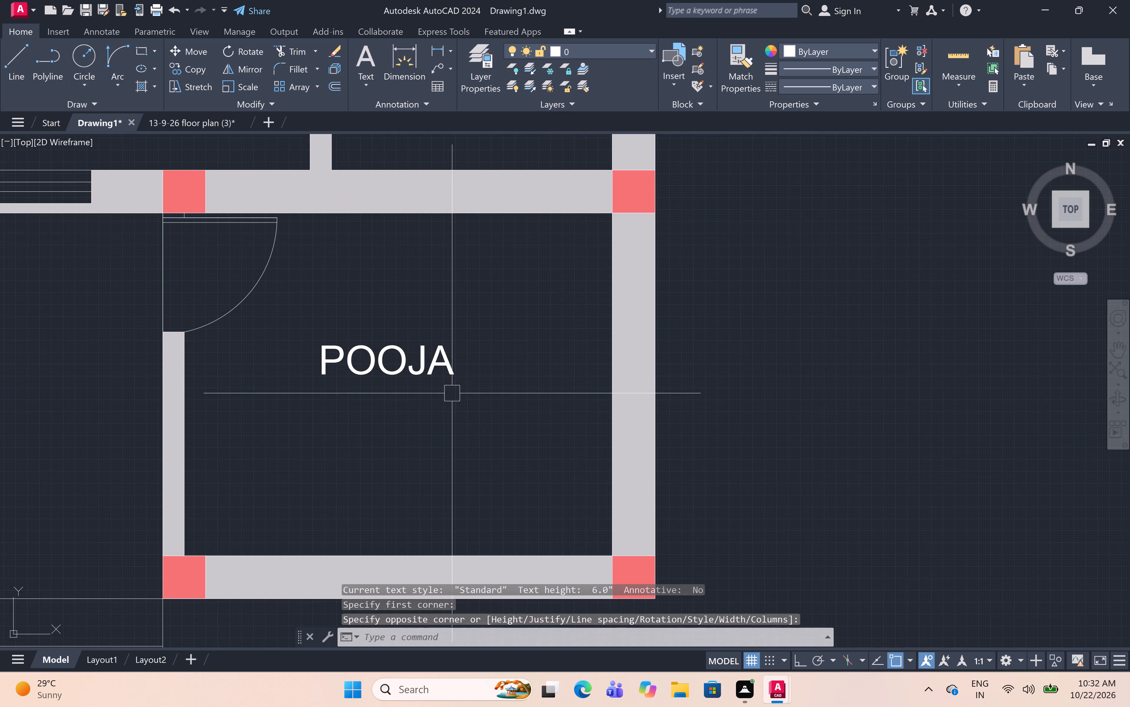
scroll(452, 393, down, 4)
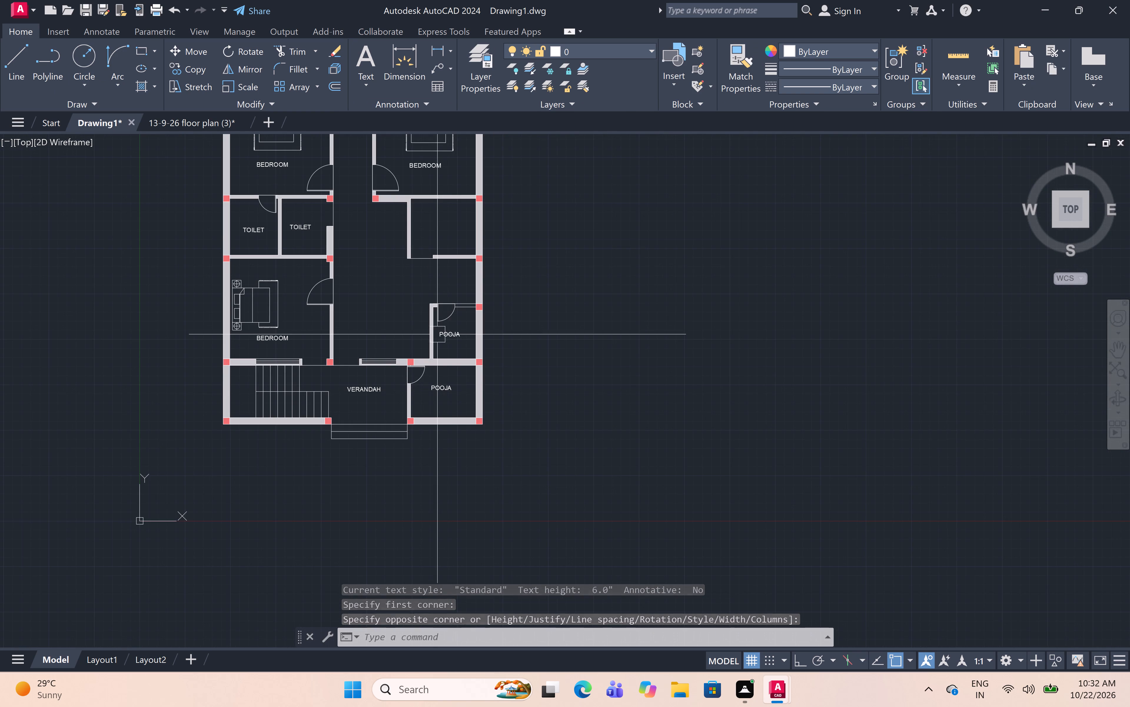
scroll(449, 187, up, 3)
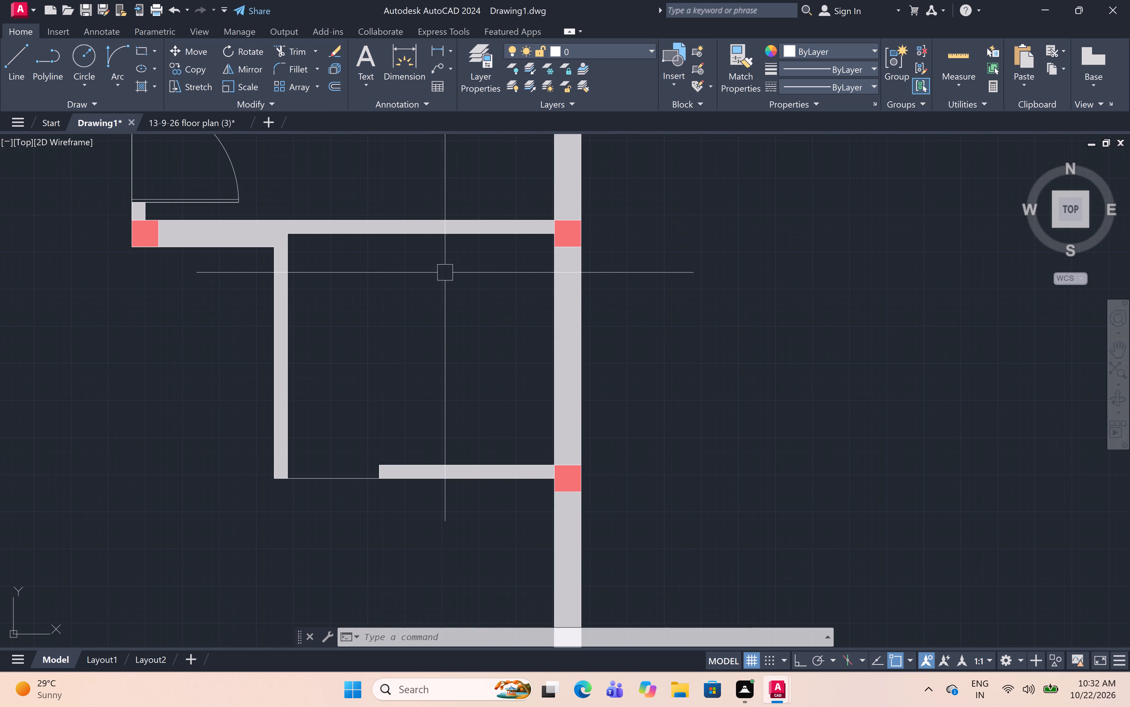
text(MT)
key(space)
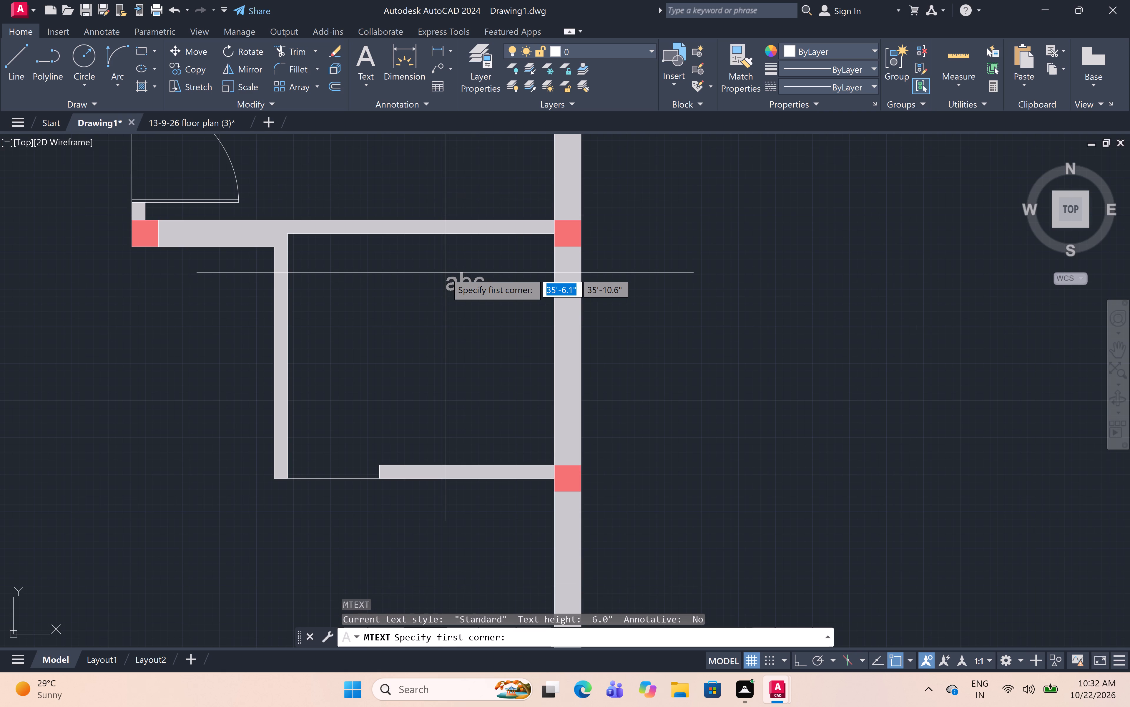
click(352, 314)
click(478, 389)
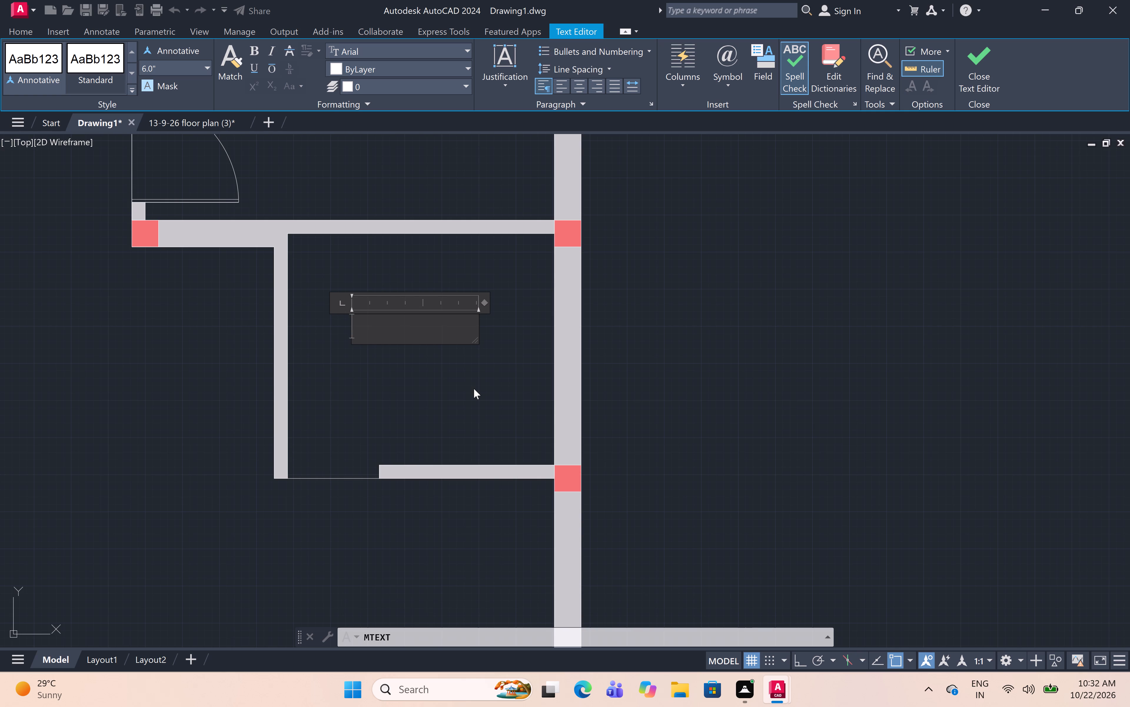
text(KIT)
text(CH)
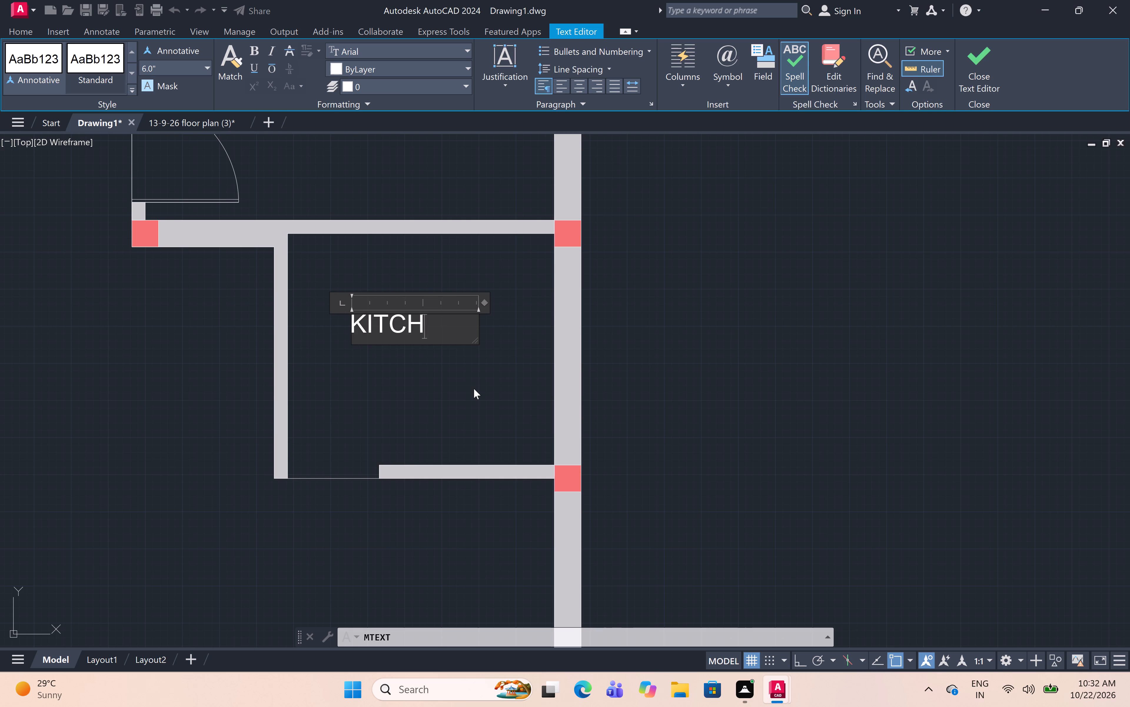
text(EN)
drag(372, 379, 369, 401)
Add a multiline text label with DINING as its first line in the central hall, between the lower-left bedroom's door and the upper pooja room.
scroll(373, 342, down, 5)
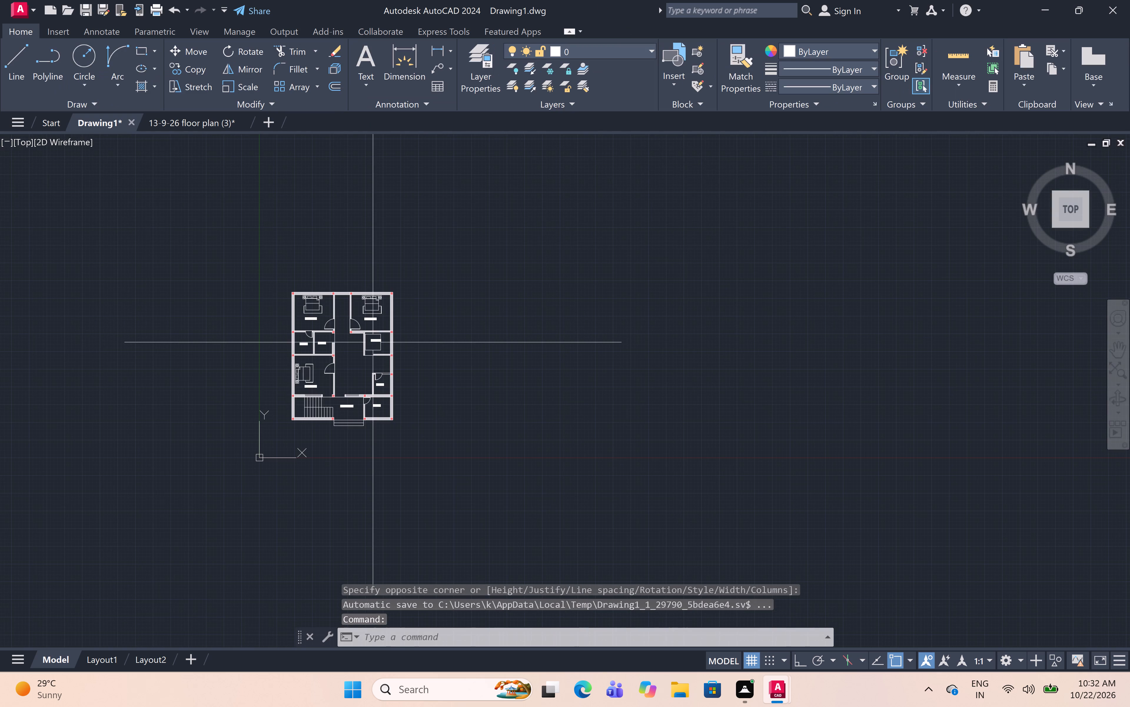
middle_drag(337, 350, 410, 341)
scroll(410, 341, up, 2)
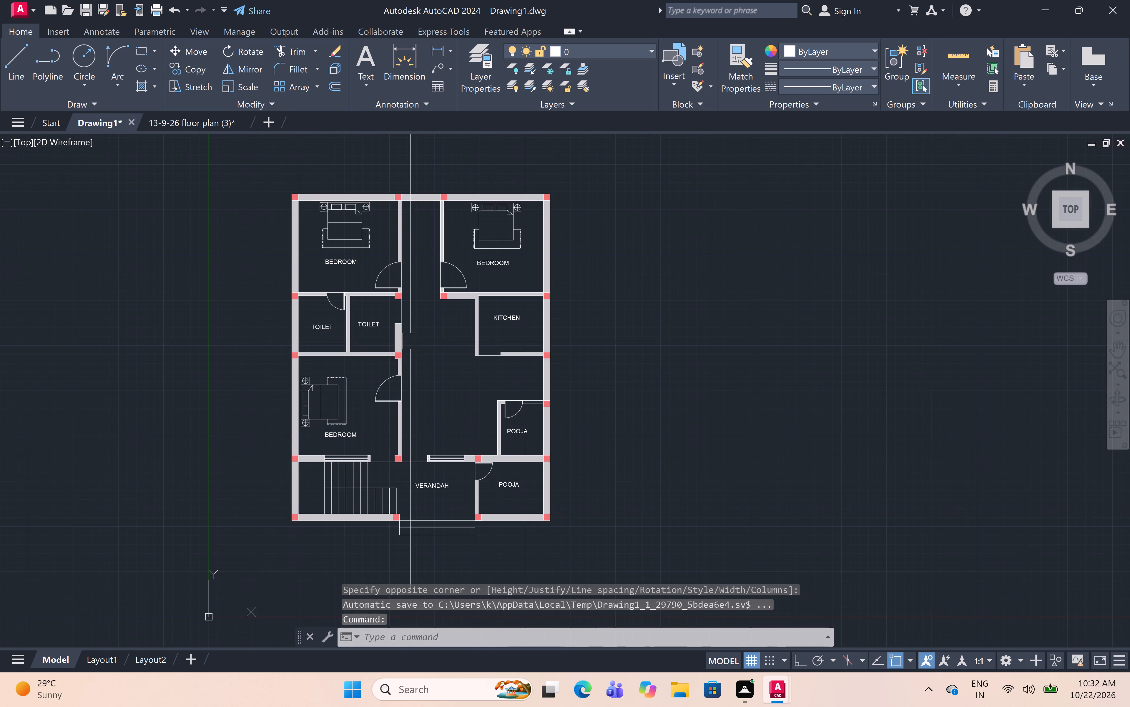
middle_drag(410, 341, 512, 336)
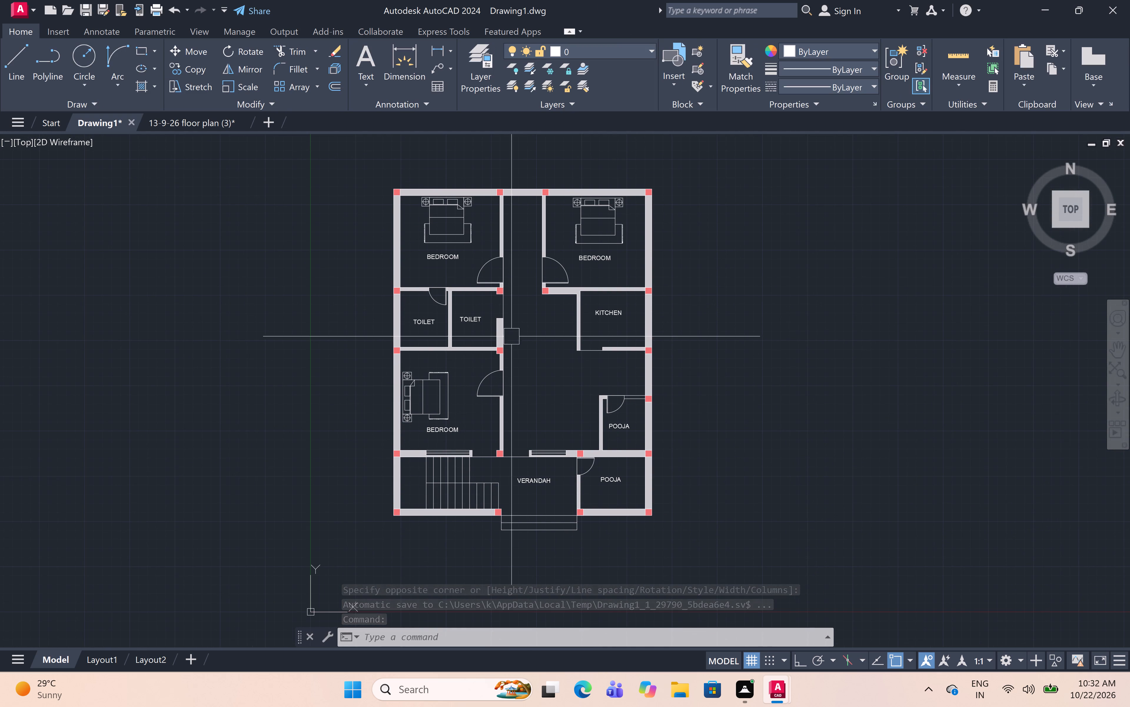
scroll(451, 478, up, 4)
scroll(450, 477, down, 3)
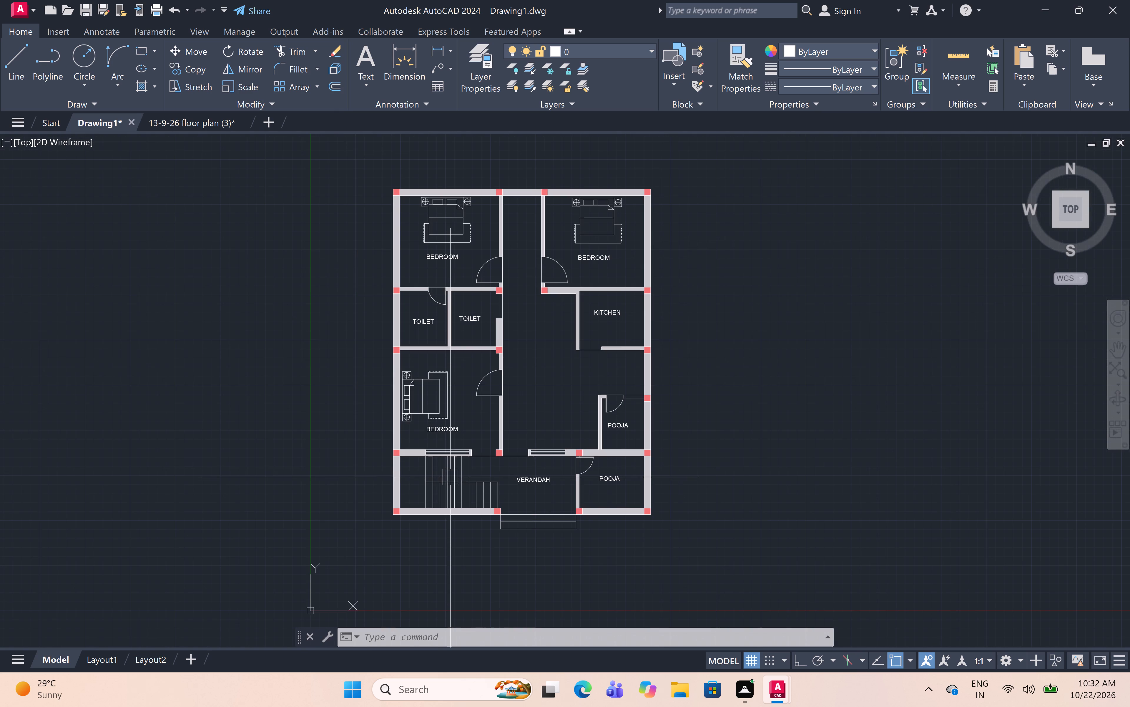
middle_drag(532, 375, 503, 370)
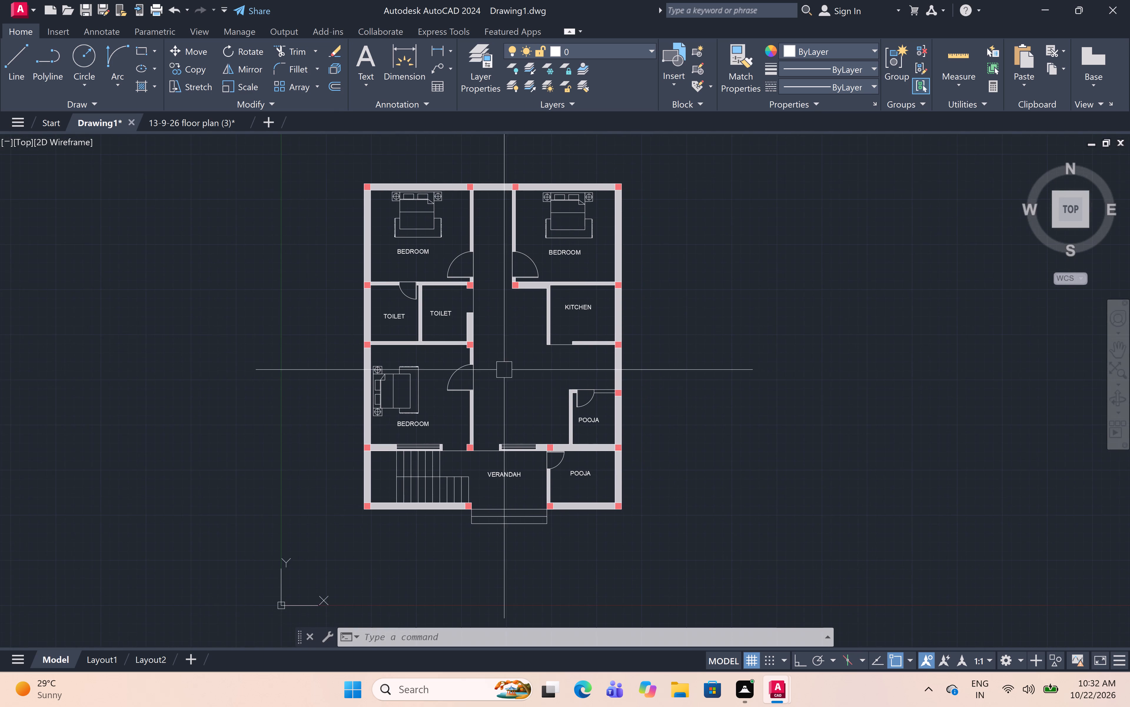
scroll(516, 378, up, 3)
text(MT)
key(space)
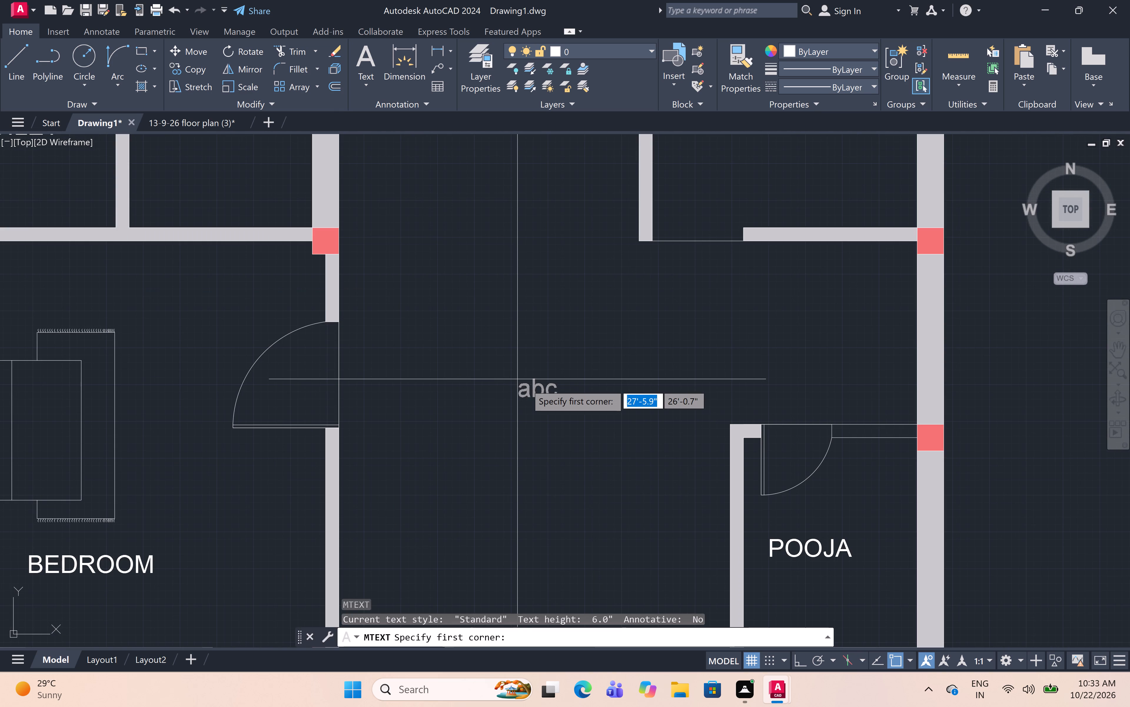
click(434, 333)
click(611, 455)
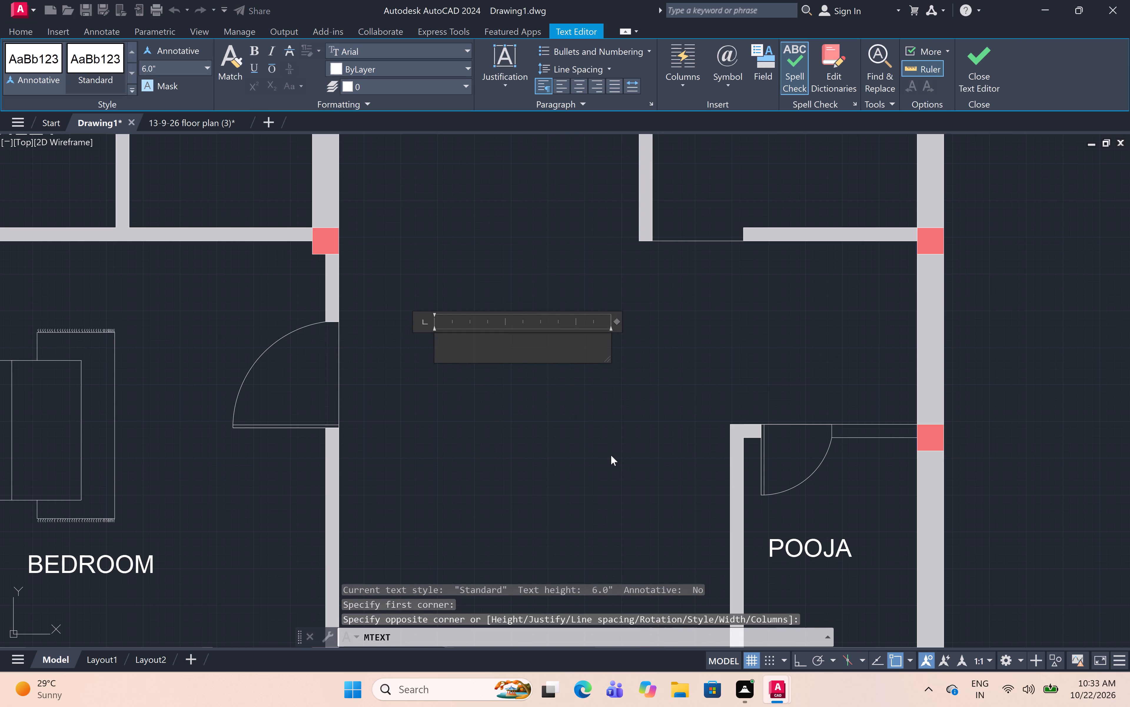
text(DI)
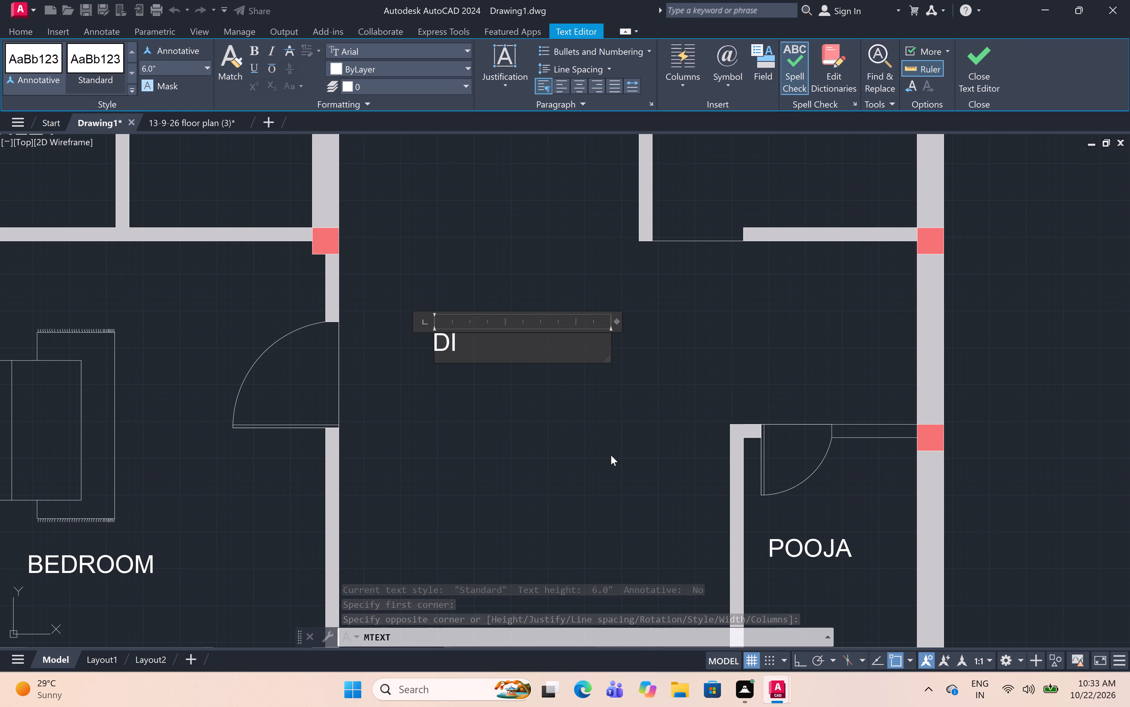
text(MIM)
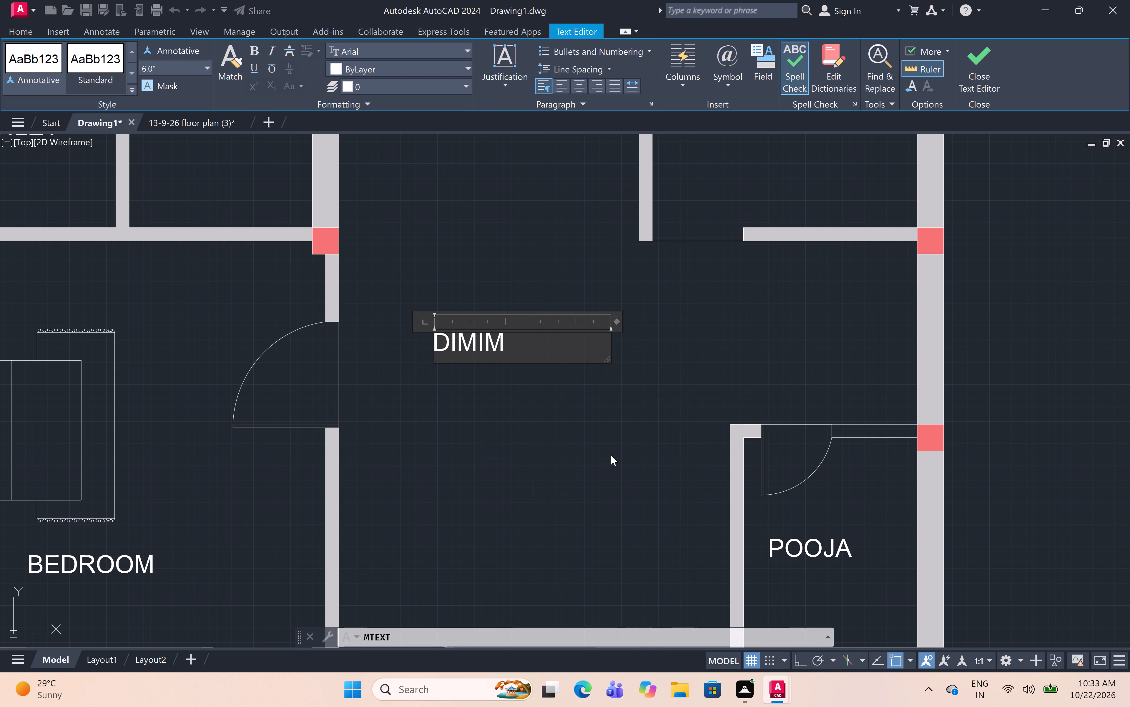
key(g)
key(BackSpace)
key(BackSpace)
key(BackSpace)
key(BackSpace)
text(NING)
key(Return)
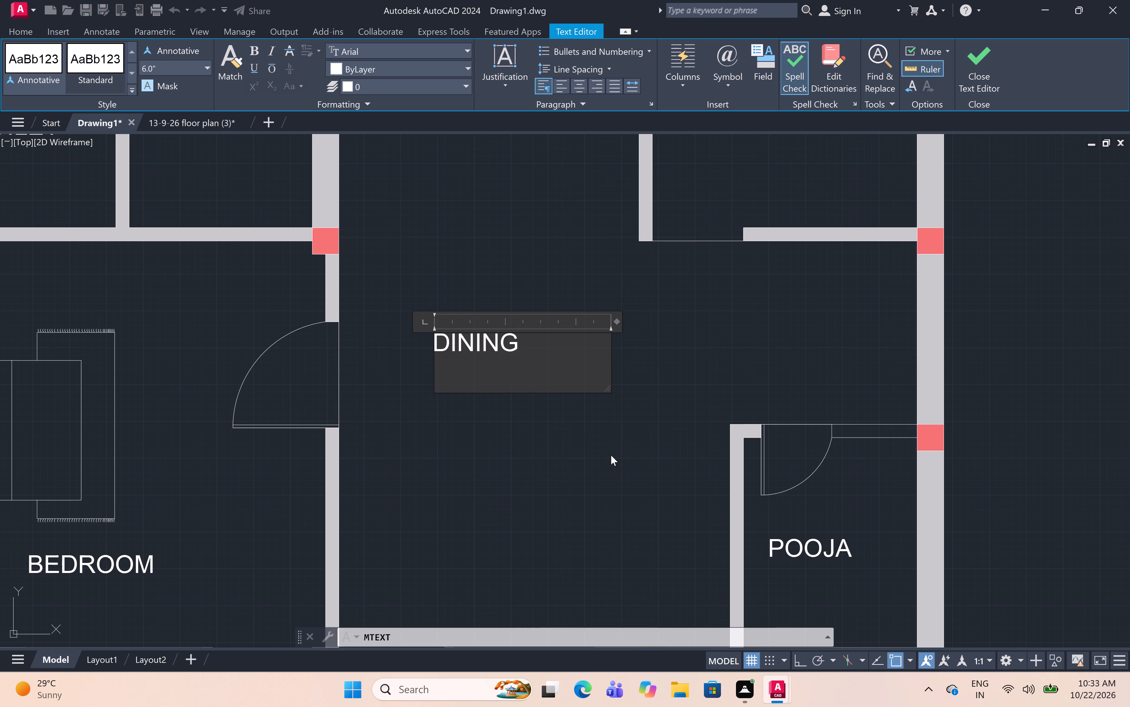
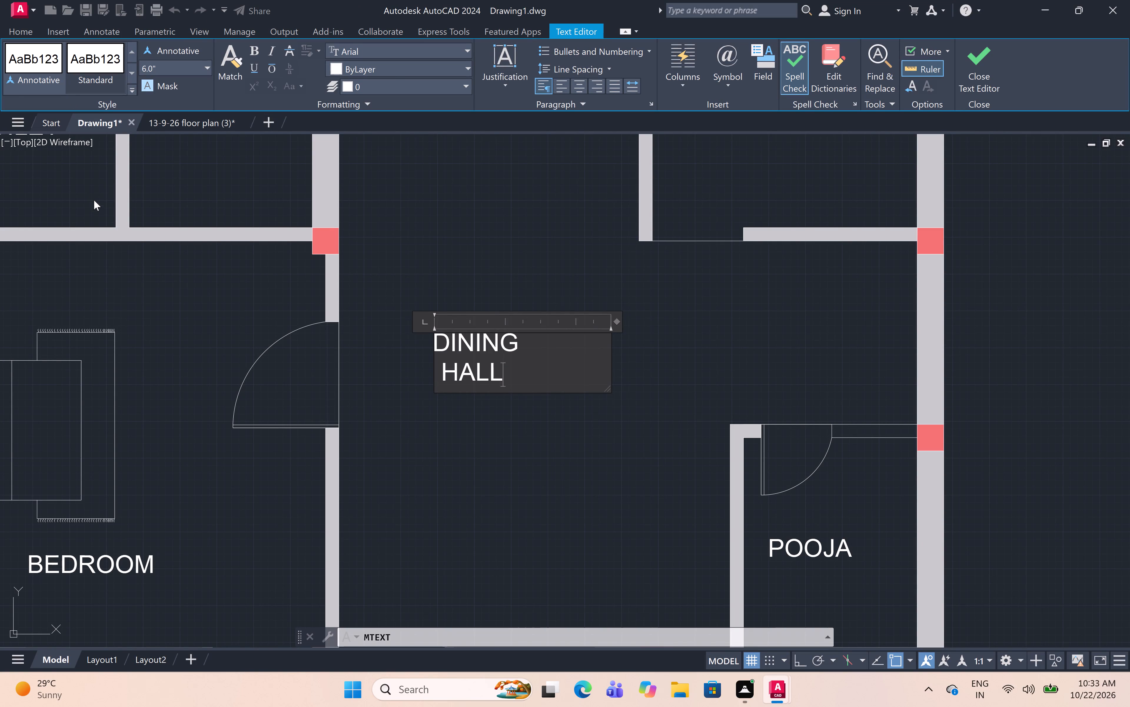
Finish the two-line DINING HALL room label, keeping HALL indented on the second line.
scroll(468, 332, up, 2)
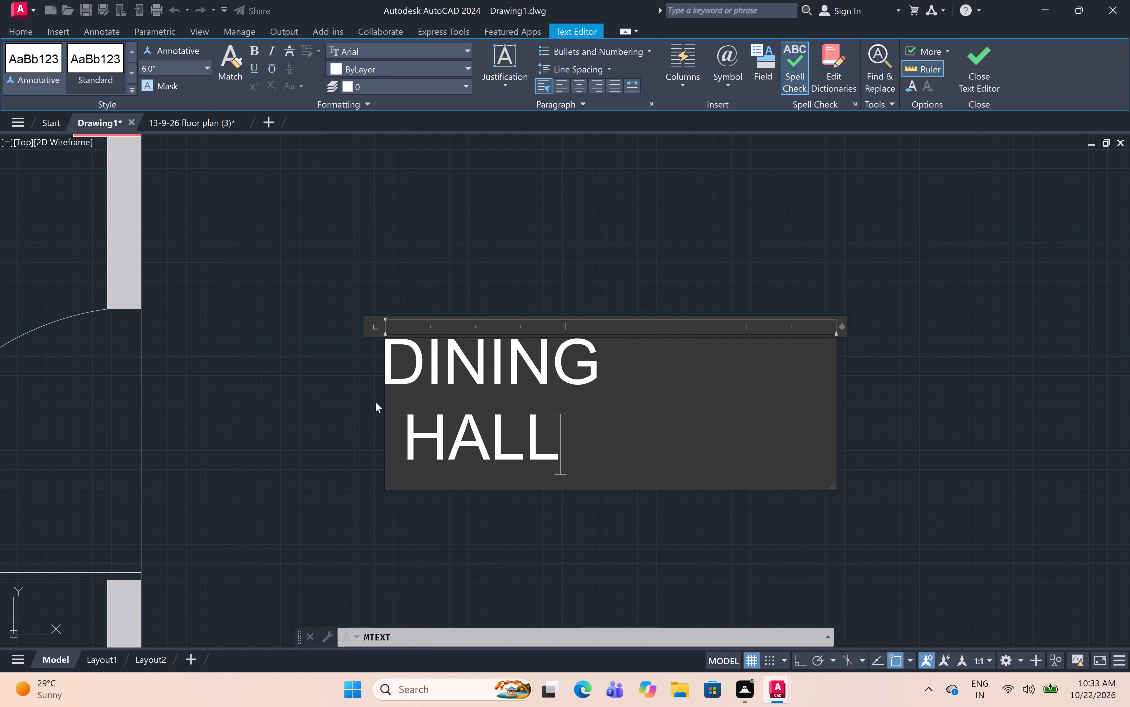
drag(397, 438, 394, 445)
key(space)
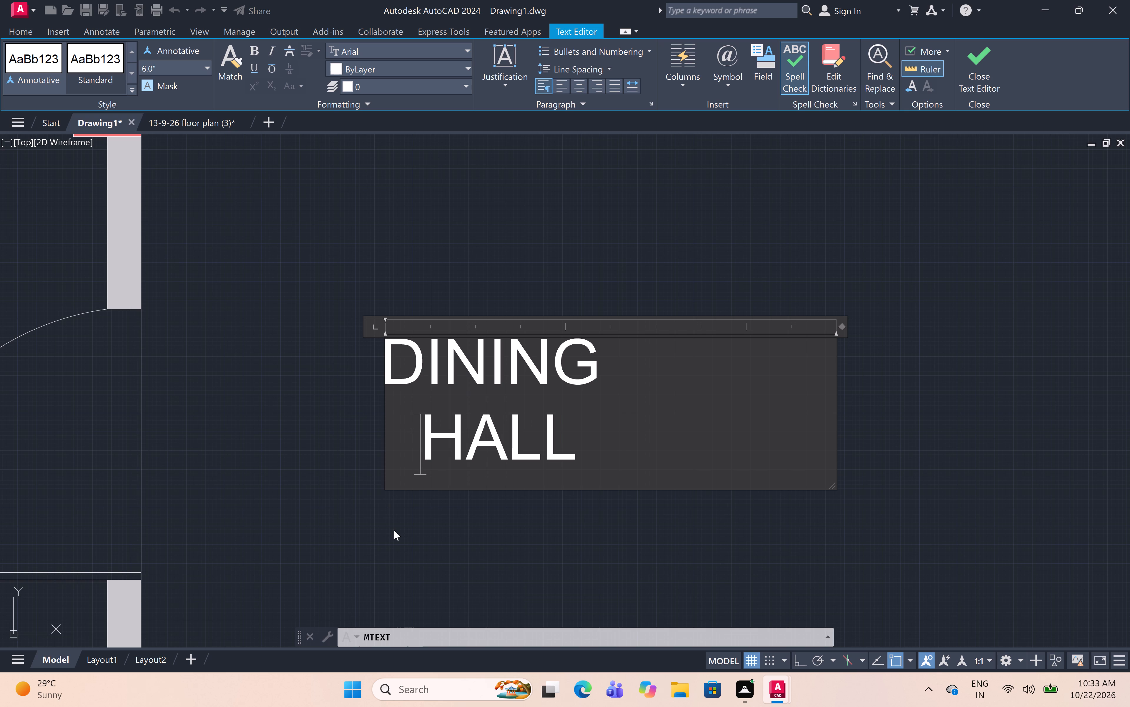
key(BackSpace)
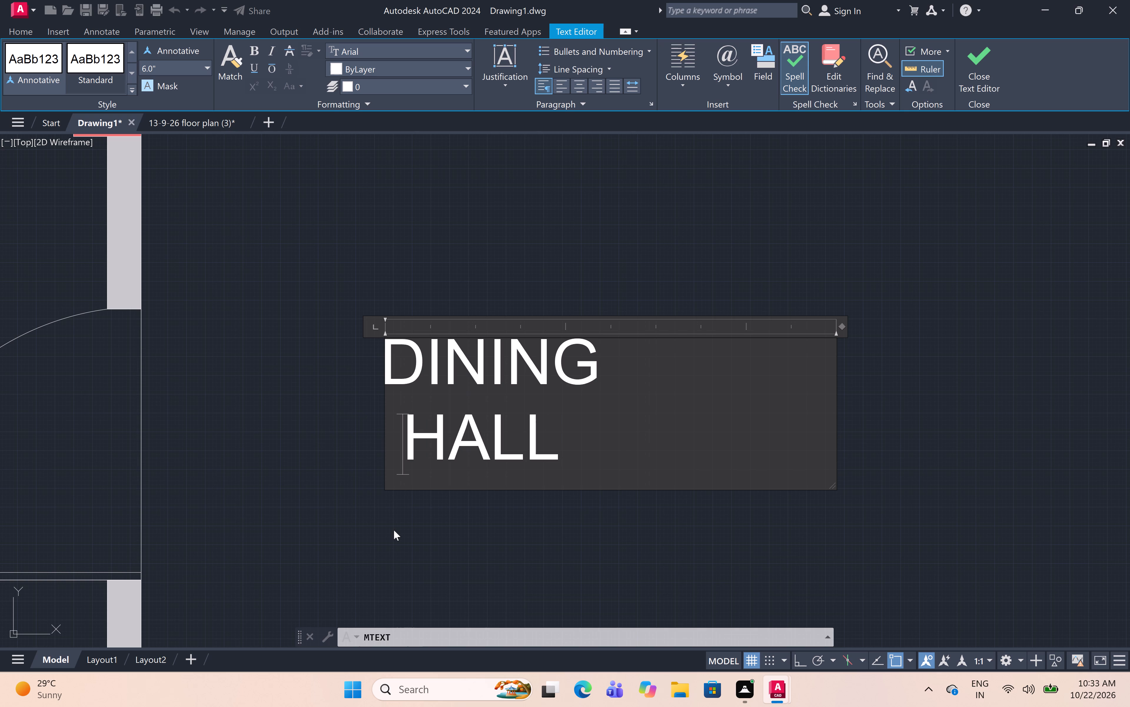
drag(409, 527, 401, 533)
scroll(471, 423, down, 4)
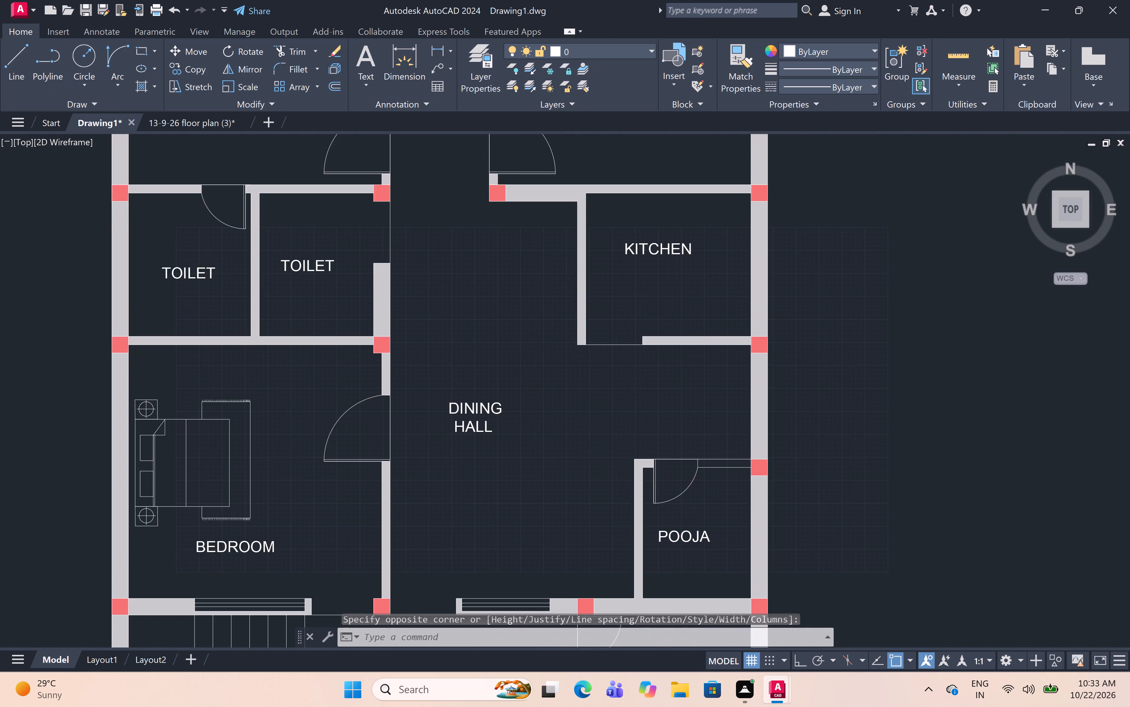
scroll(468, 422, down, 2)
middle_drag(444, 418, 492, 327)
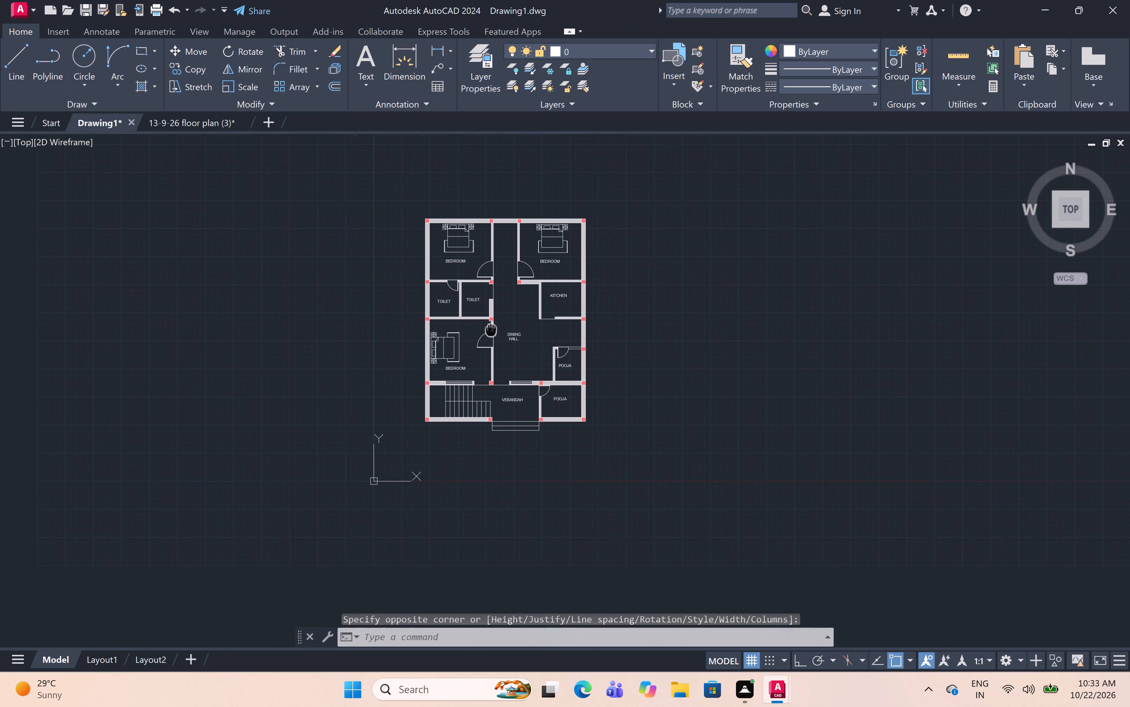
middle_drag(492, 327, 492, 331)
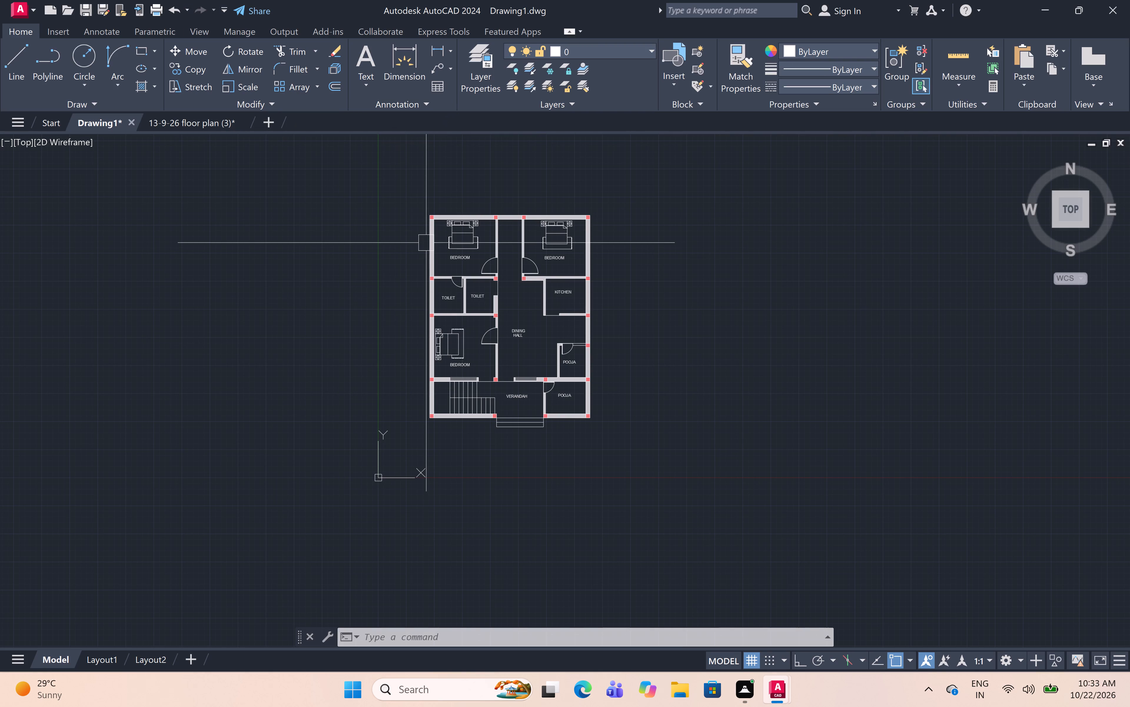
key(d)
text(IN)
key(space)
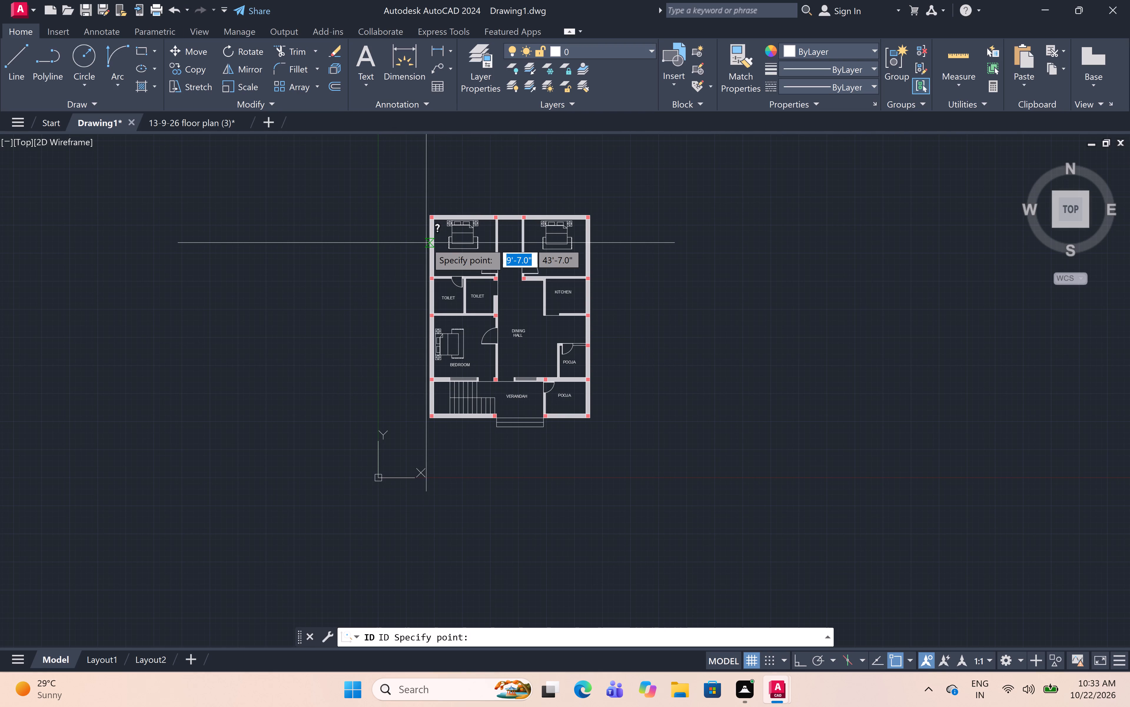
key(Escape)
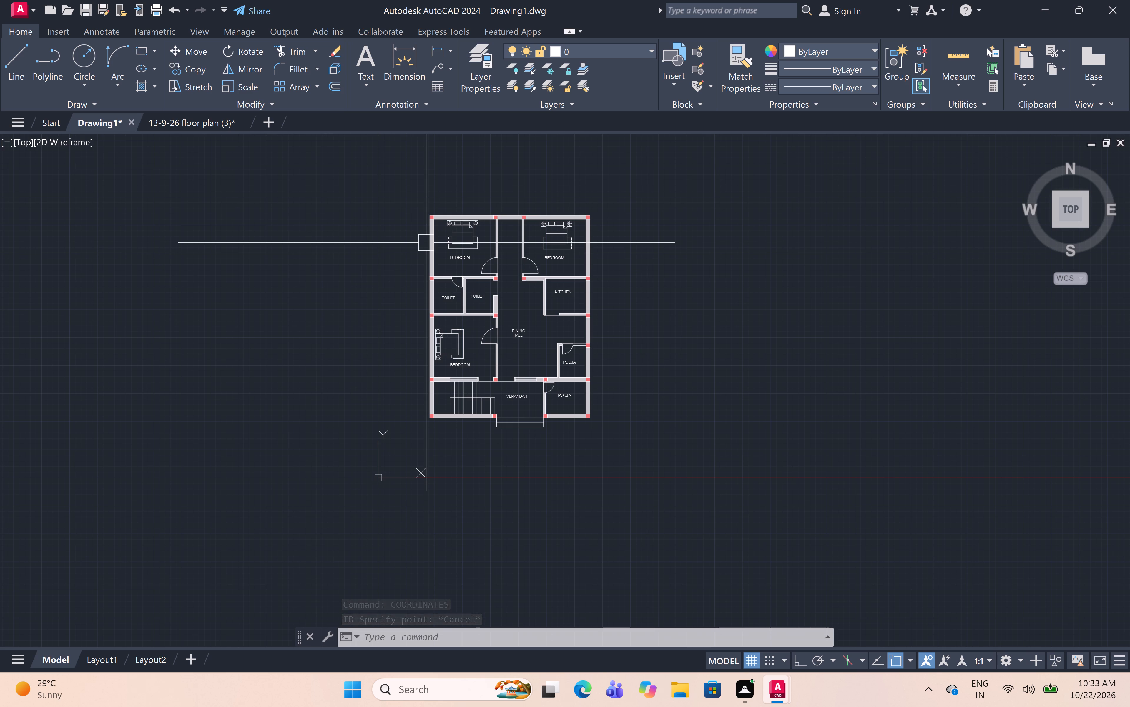
Set the Standard dimension style's linear primary units to Engineering with a precision of 0'-0.0".
text(DIMS)
key(space)
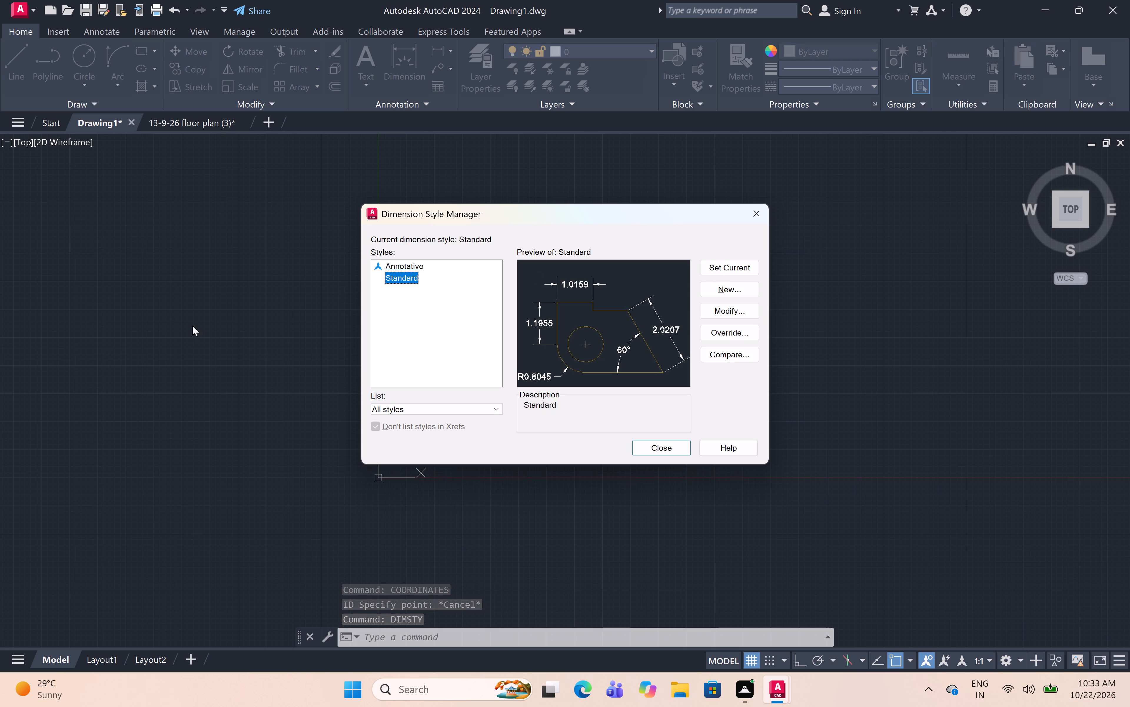
click(730, 312)
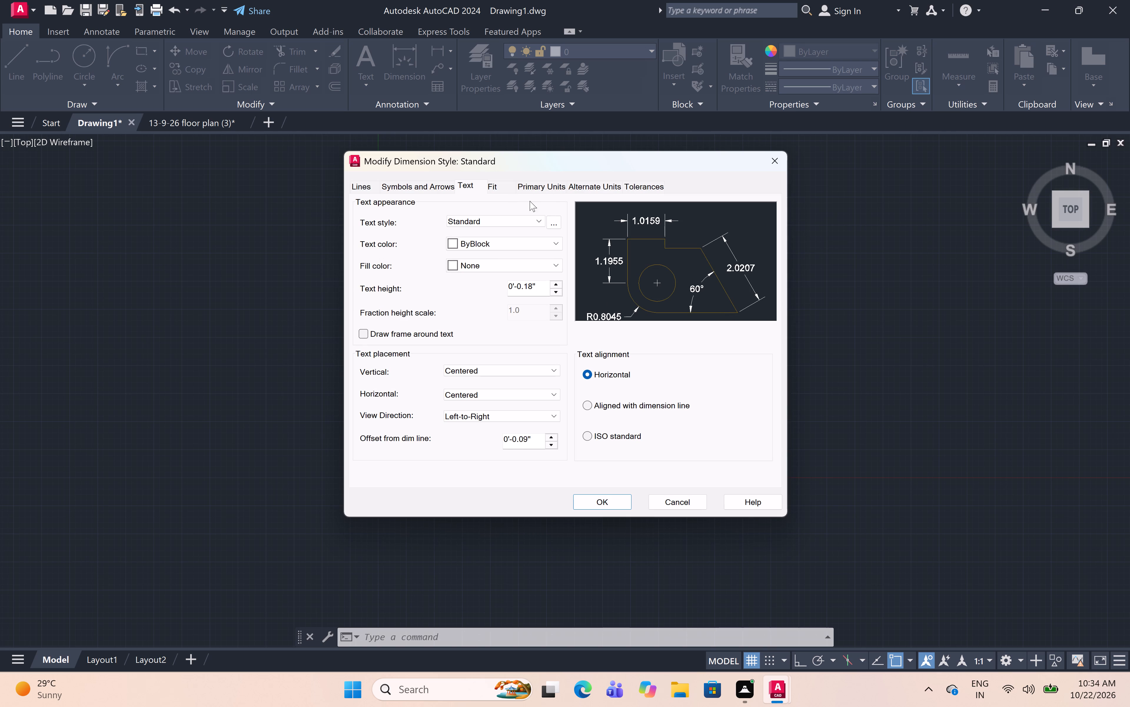
click(534, 189)
click(517, 213)
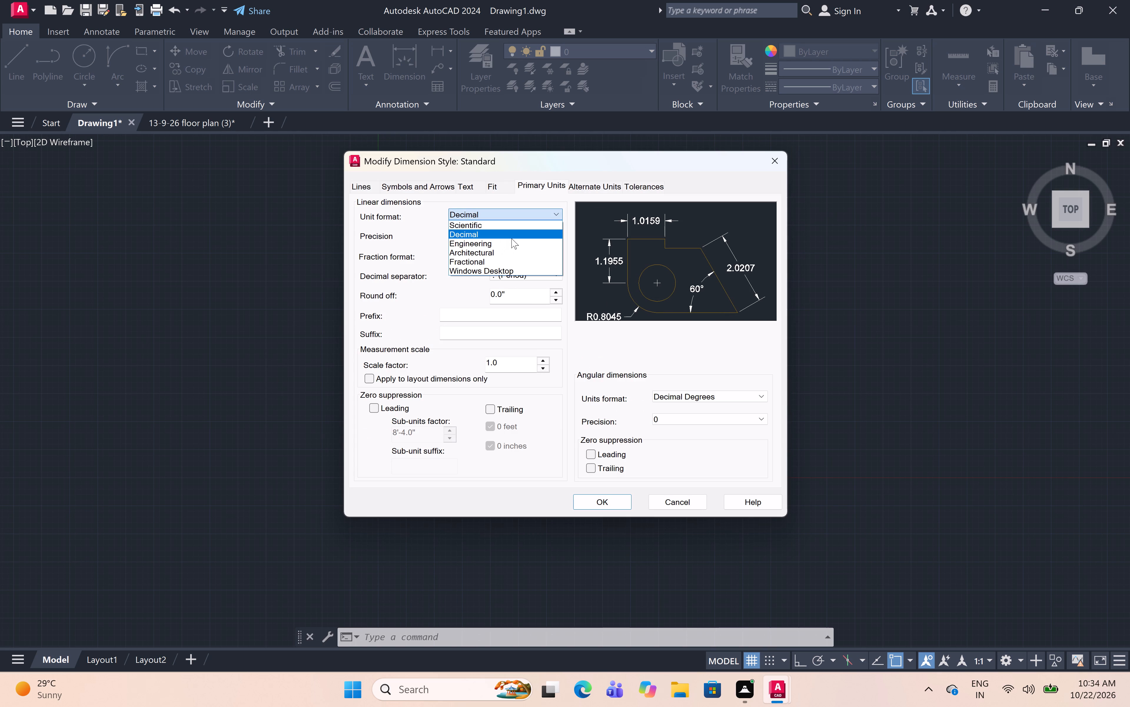
click(505, 243)
click(506, 233)
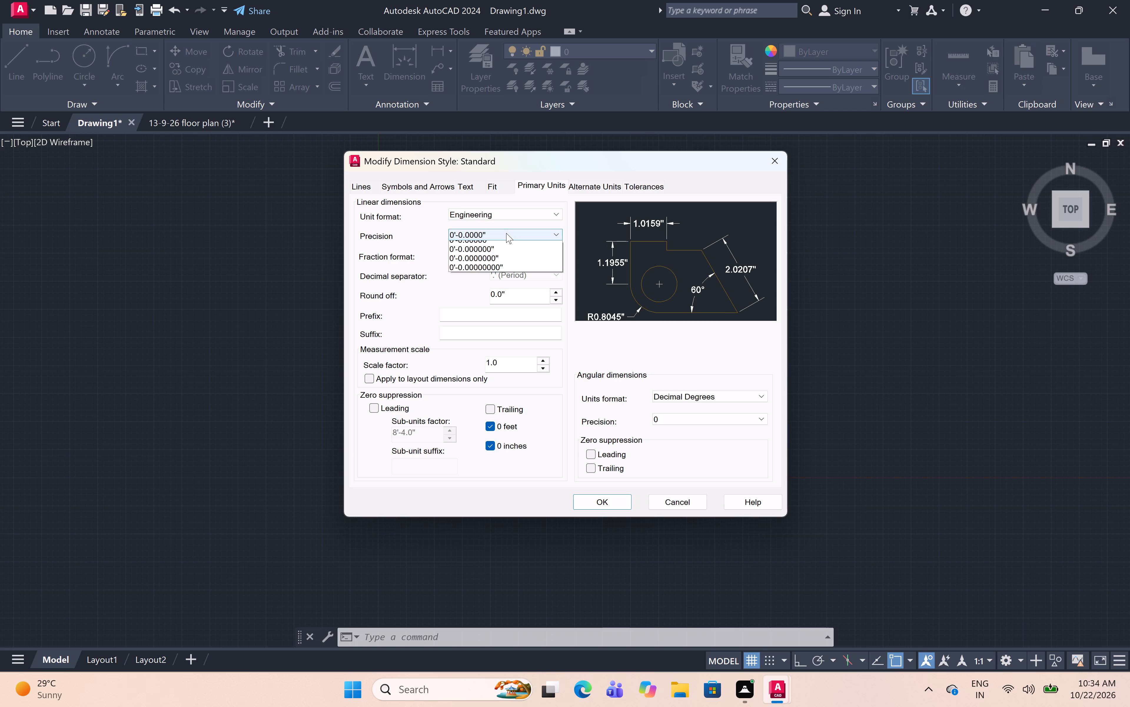
click(501, 256)
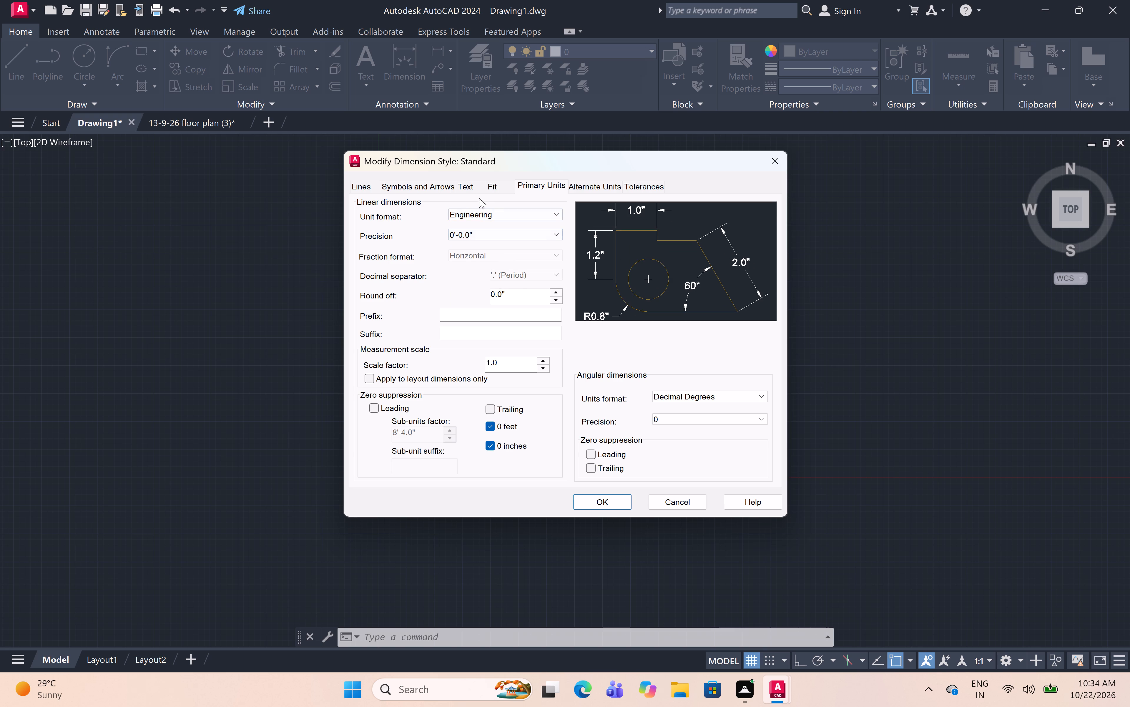
Set the Standard dimension style's text height to 6" and make the style current.
click(466, 189)
click(542, 289)
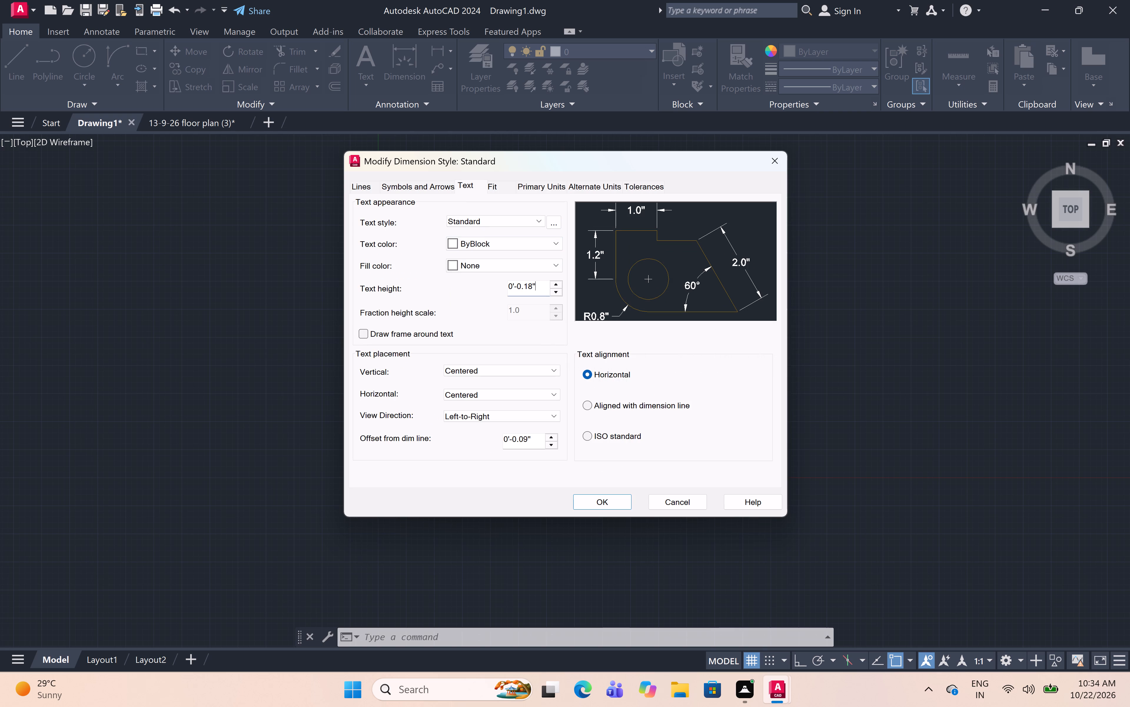
key(BackSpace)
key(BackSpace)
key(BackSpace)
key(BackSpace)
key(BackSpace)
key(BackSpace)
key(BackSpace)
key(BackSpace)
key(BackSpace)
key(BackSpace)
key(BackSpace)
key(BackSpace)
key(BackSpace)
key(BackSpace)
key(BackSpace)
key(BackSpace)
key(BackSpace)
text(6")
click(609, 500)
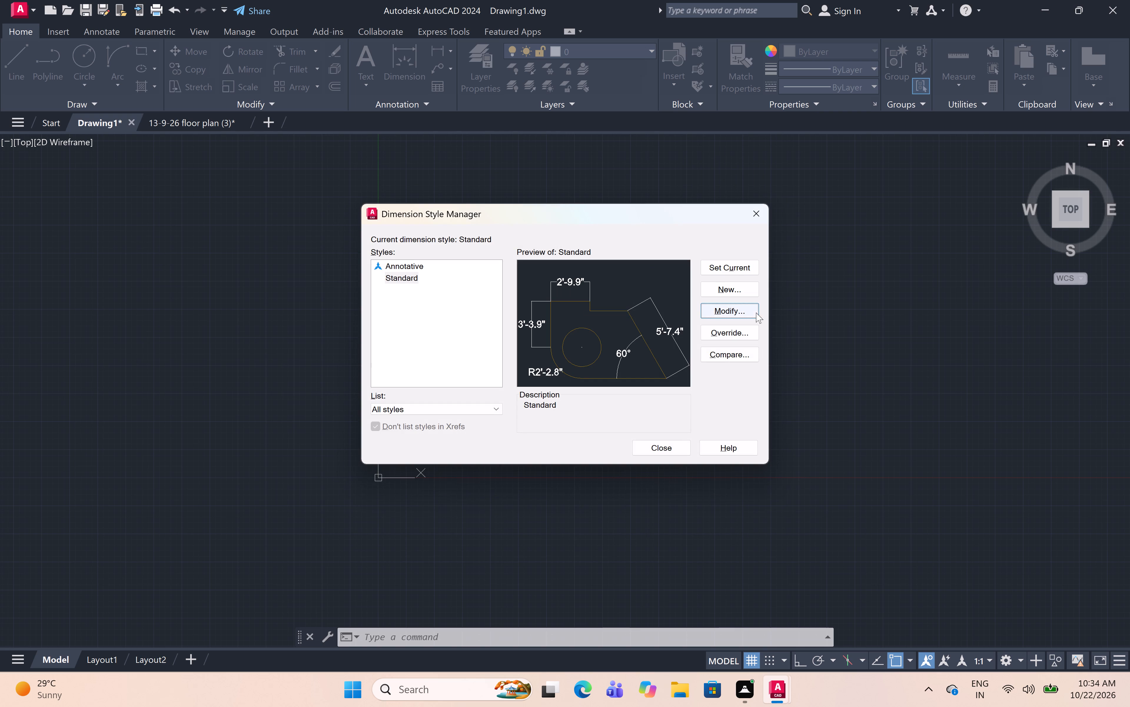
click(743, 263)
click(672, 452)
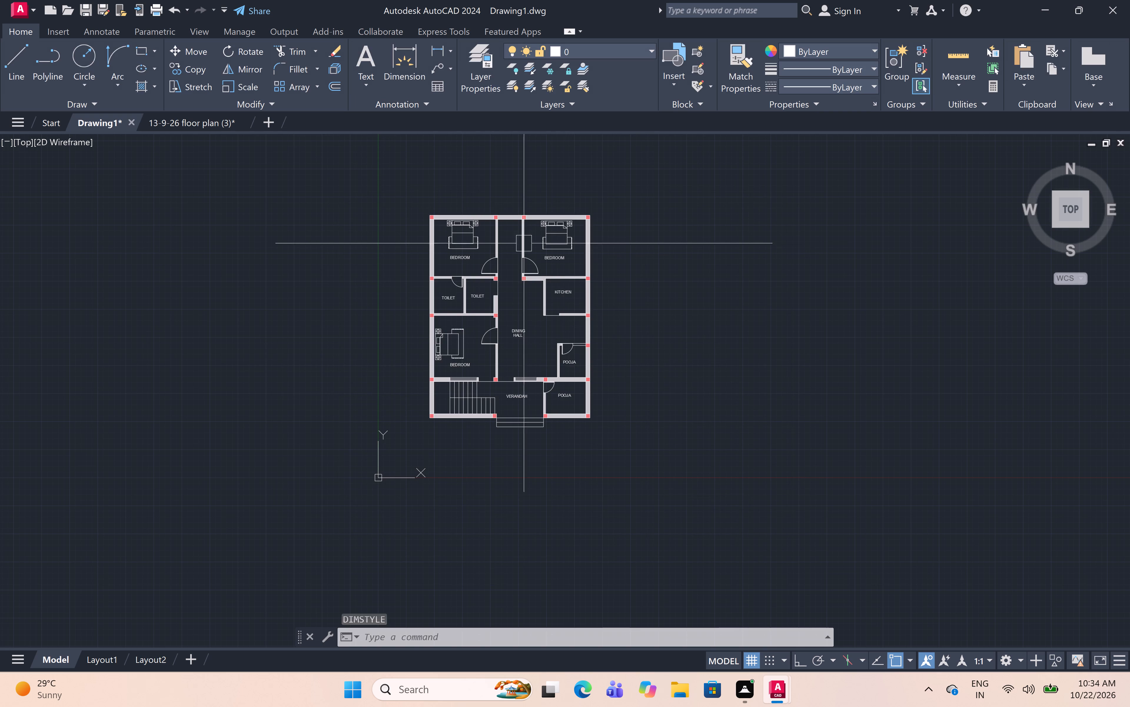
Add a linear dimension for the floor plan's overall width between the outer corners of the top wall, placed just above it.
scroll(446, 200, up, 2)
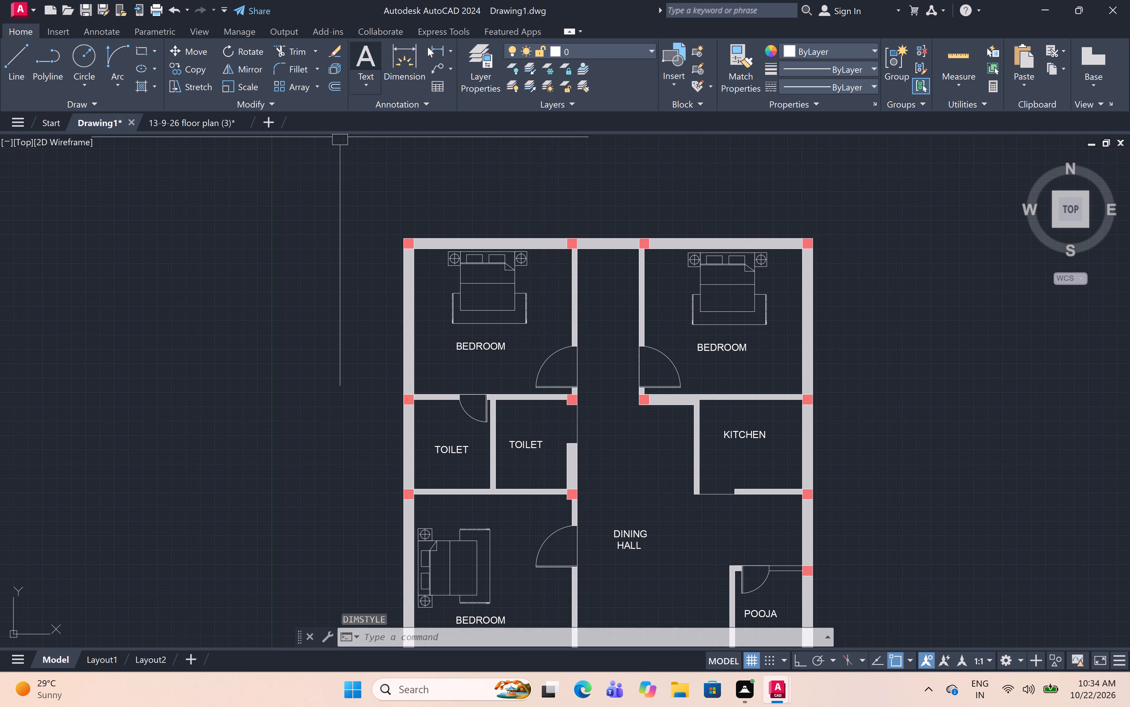
click(436, 42)
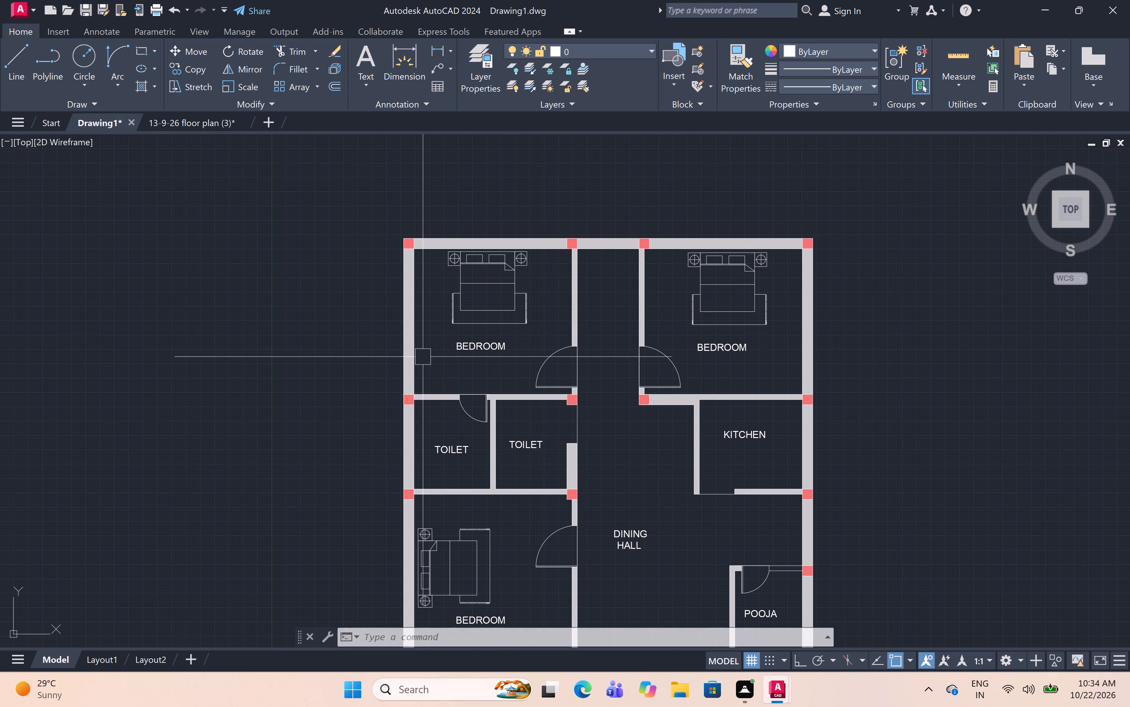
click(435, 53)
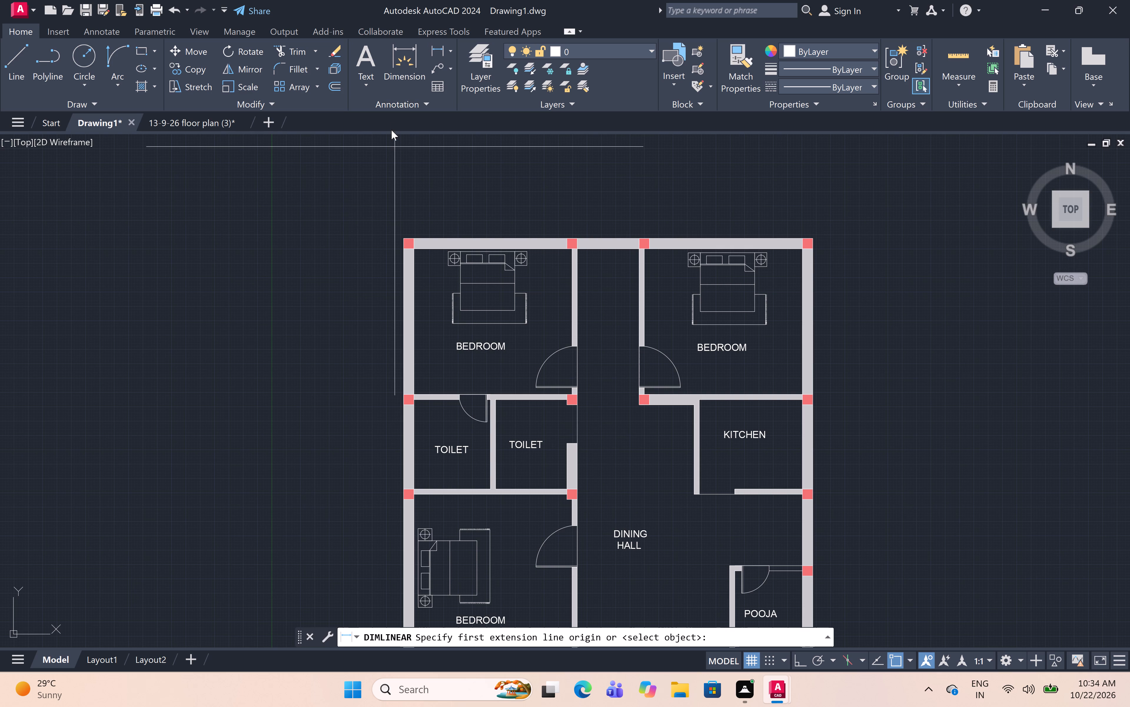
click(403, 234)
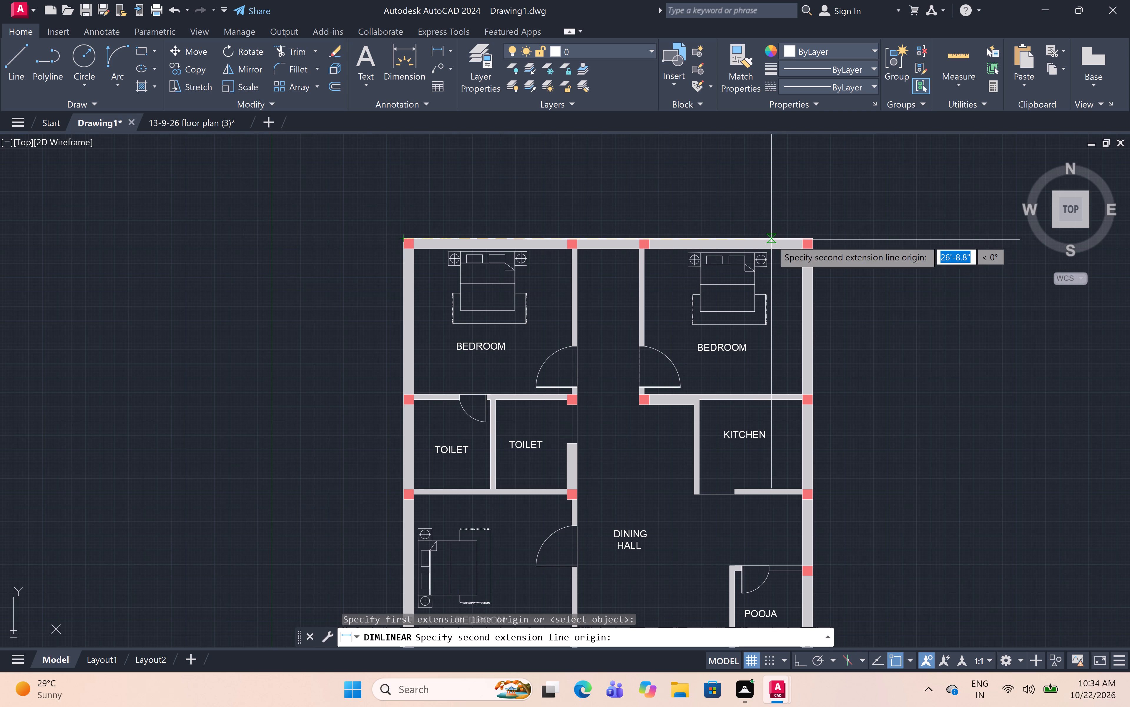
click(810, 238)
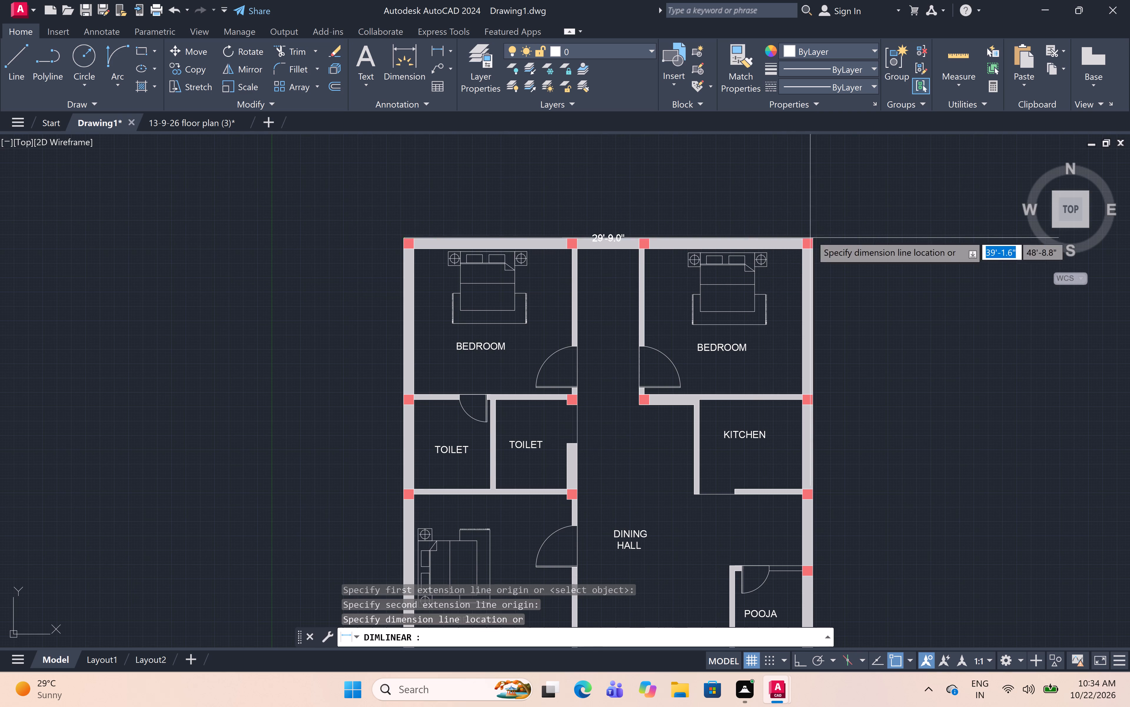
click(806, 214)
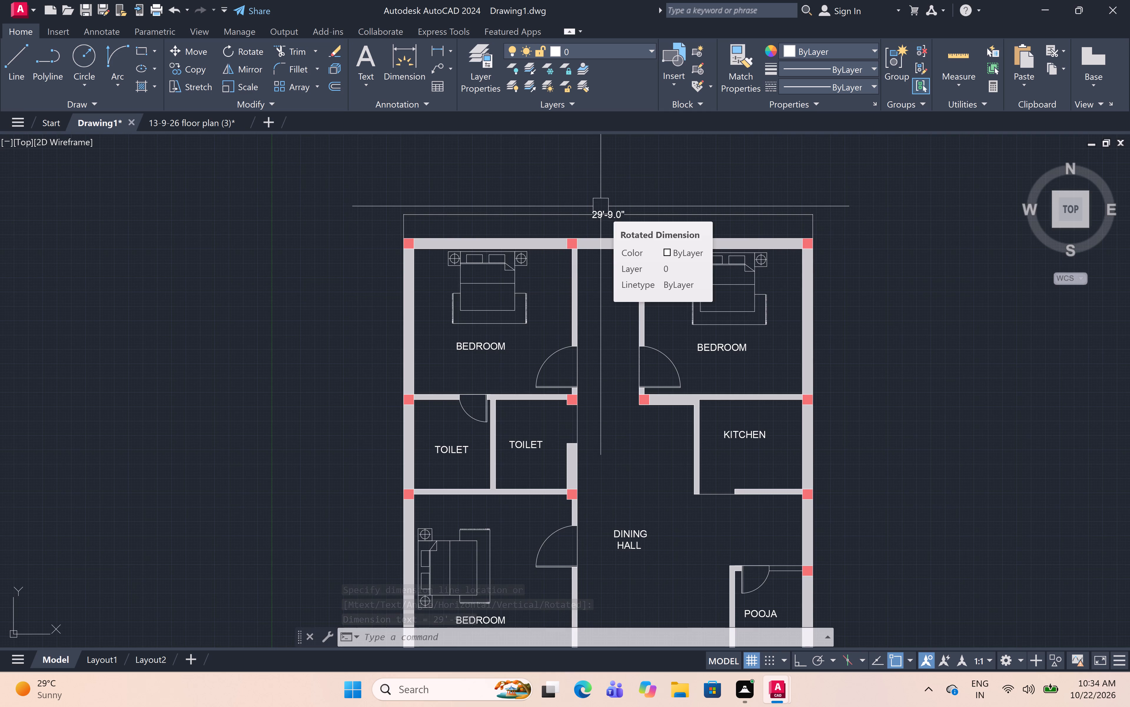
Override the overall width dimension's text with 30'.
scroll(601, 206, up, 4)
double_click(603, 256)
click(600, 268)
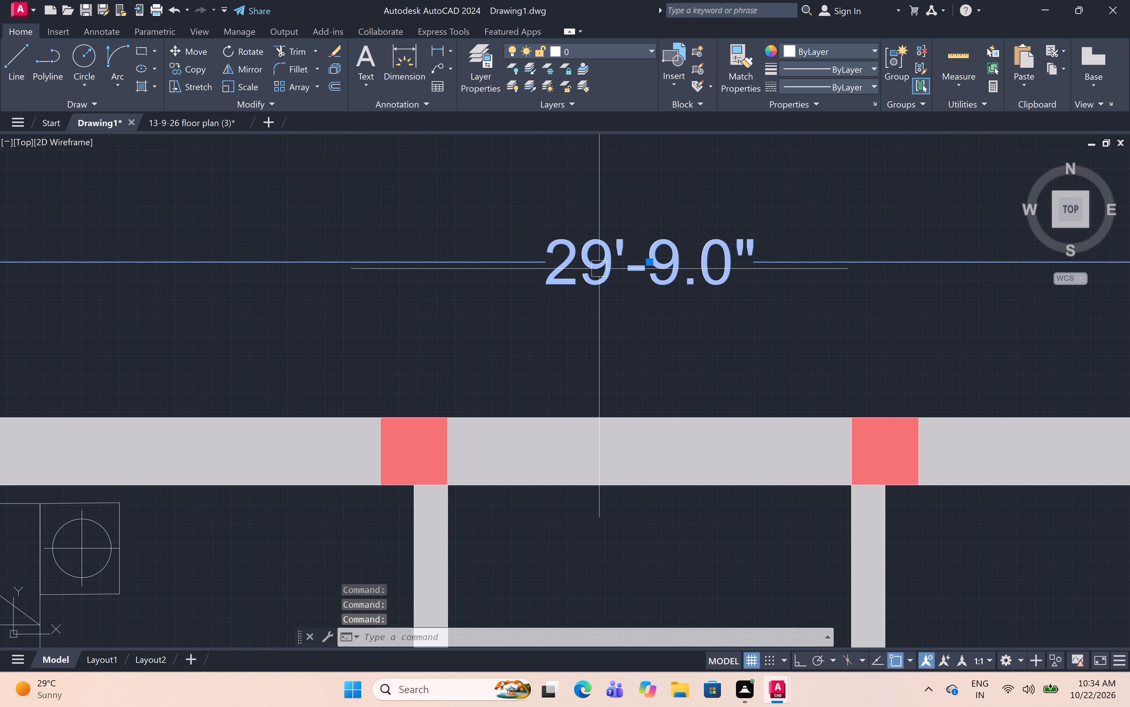
click(599, 269)
double_click(599, 269)
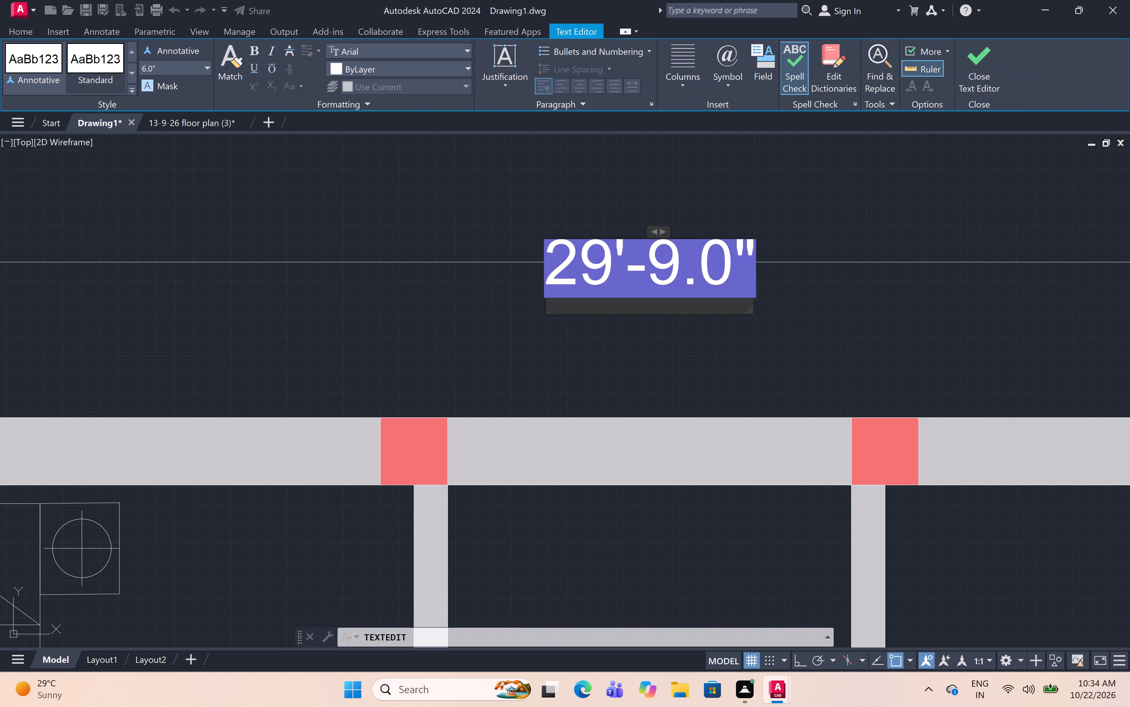
key(BackSpace)
click(579, 278)
key(BackSpace)
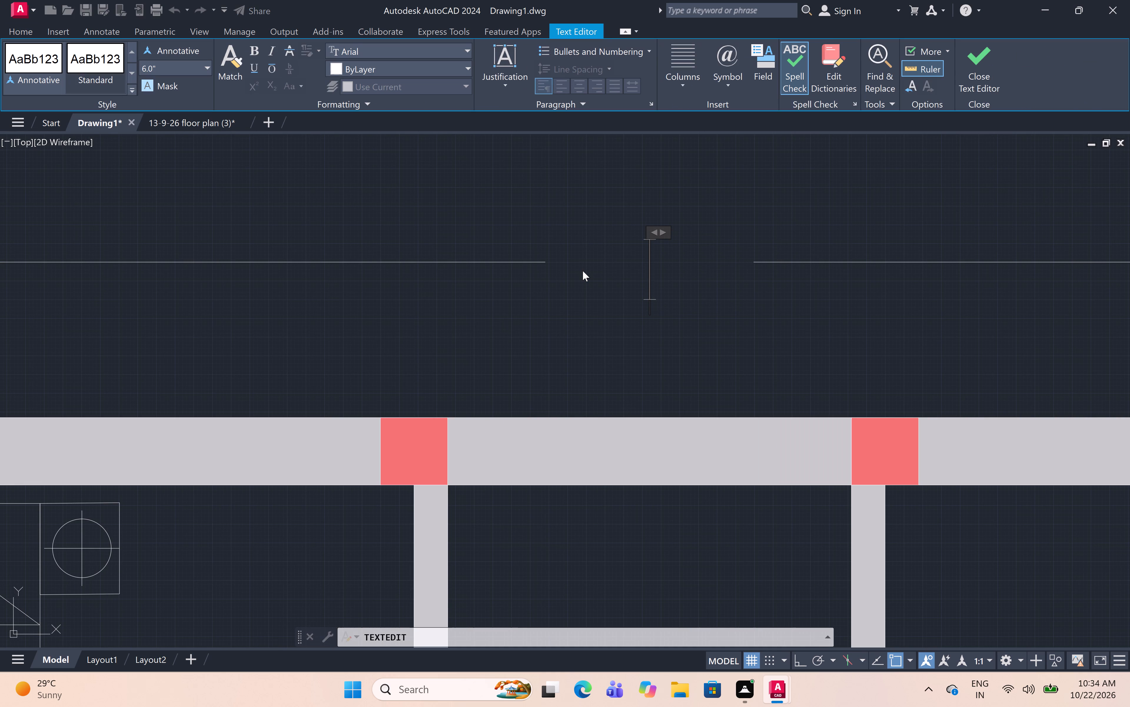
text(30')
click(677, 304)
click(727, 314)
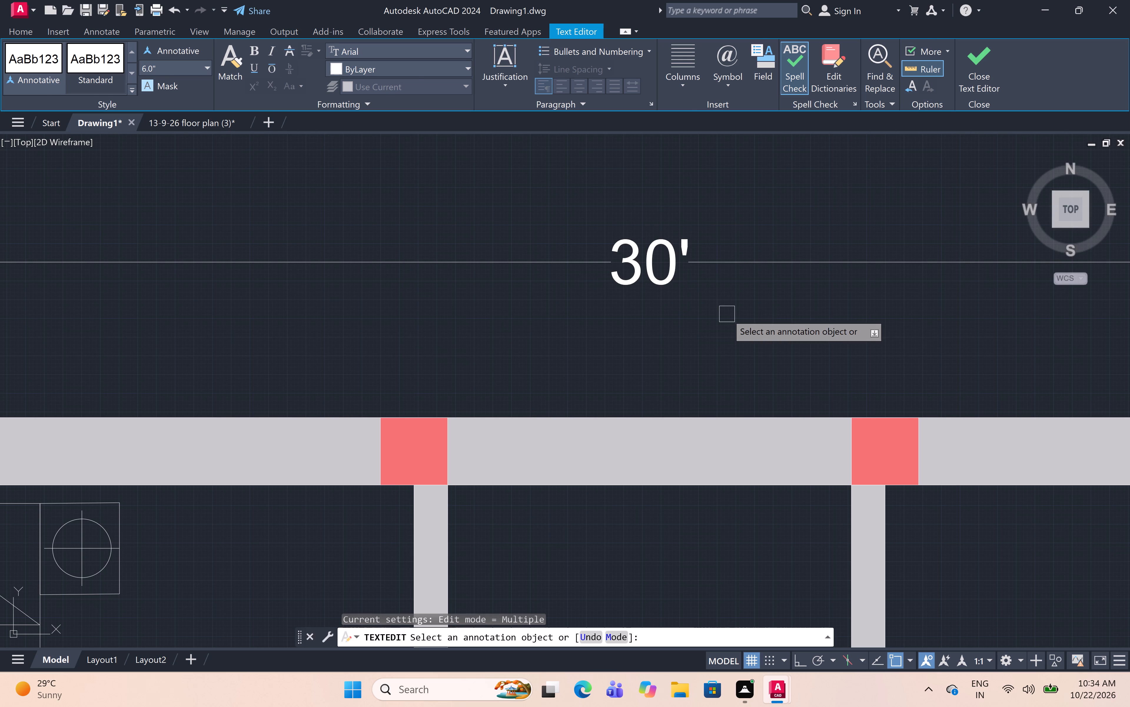
Add a vertical linear dimension for the floor plan's overall length between the outer corners of the east wall, placed just outside it.
scroll(705, 284, down, 7)
scroll(769, 346, up, 3)
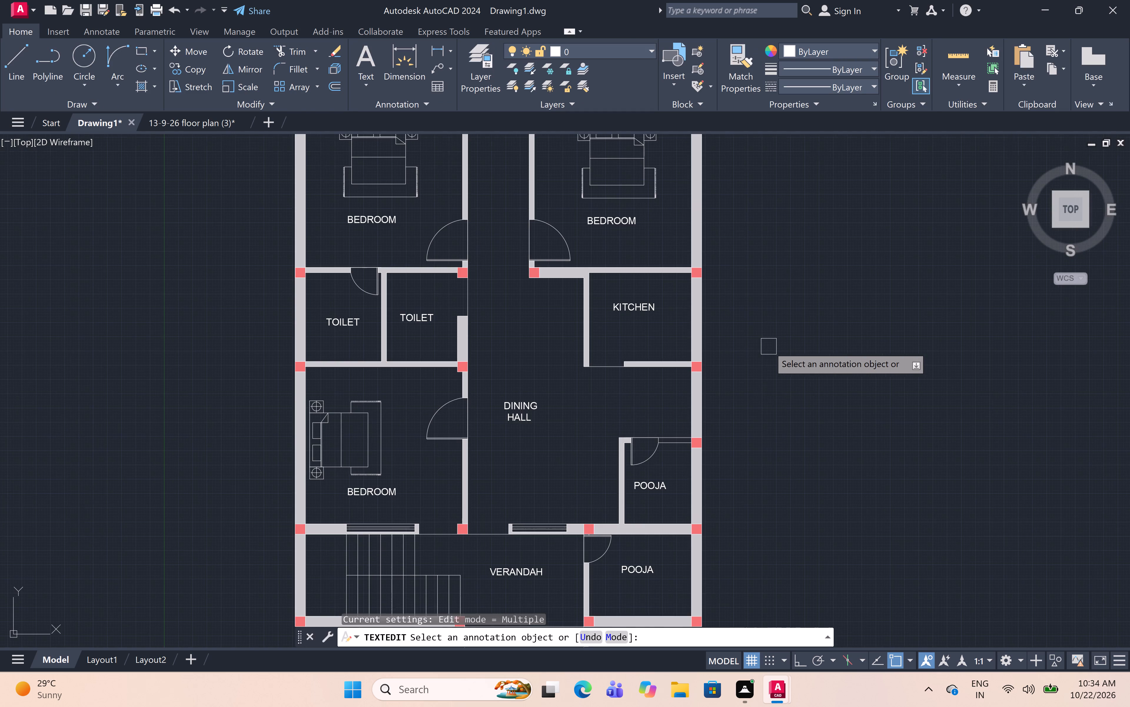
middle_drag(769, 346, 609, 348)
scroll(610, 341, down, 1)
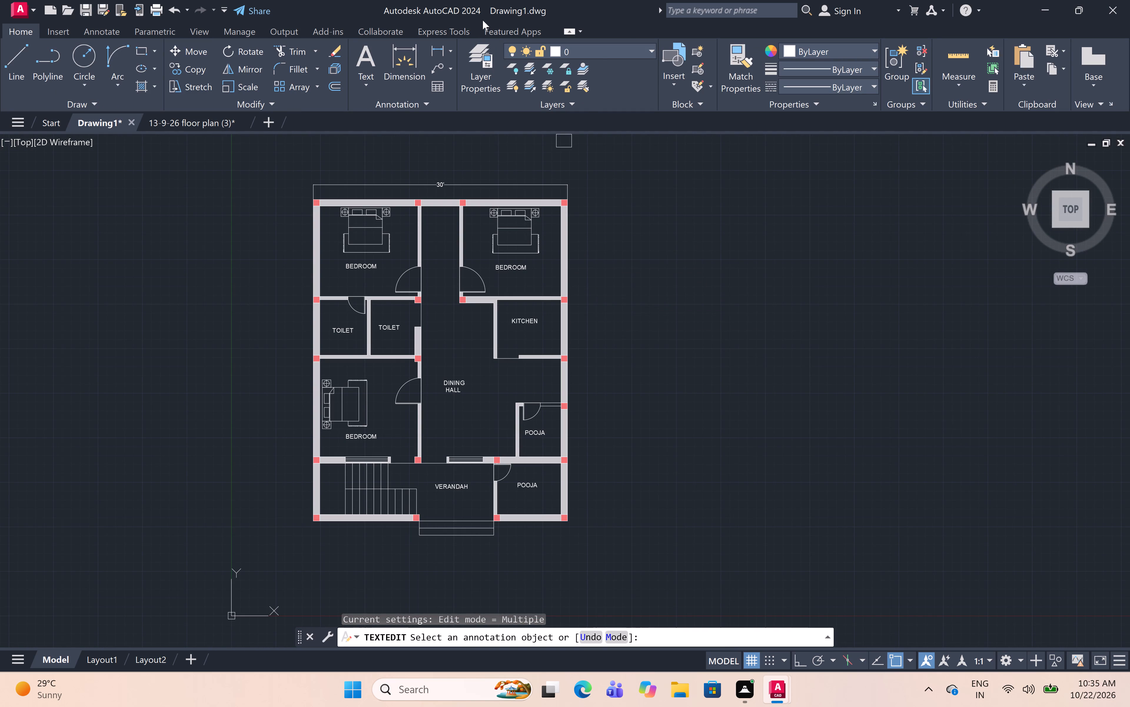
click(438, 50)
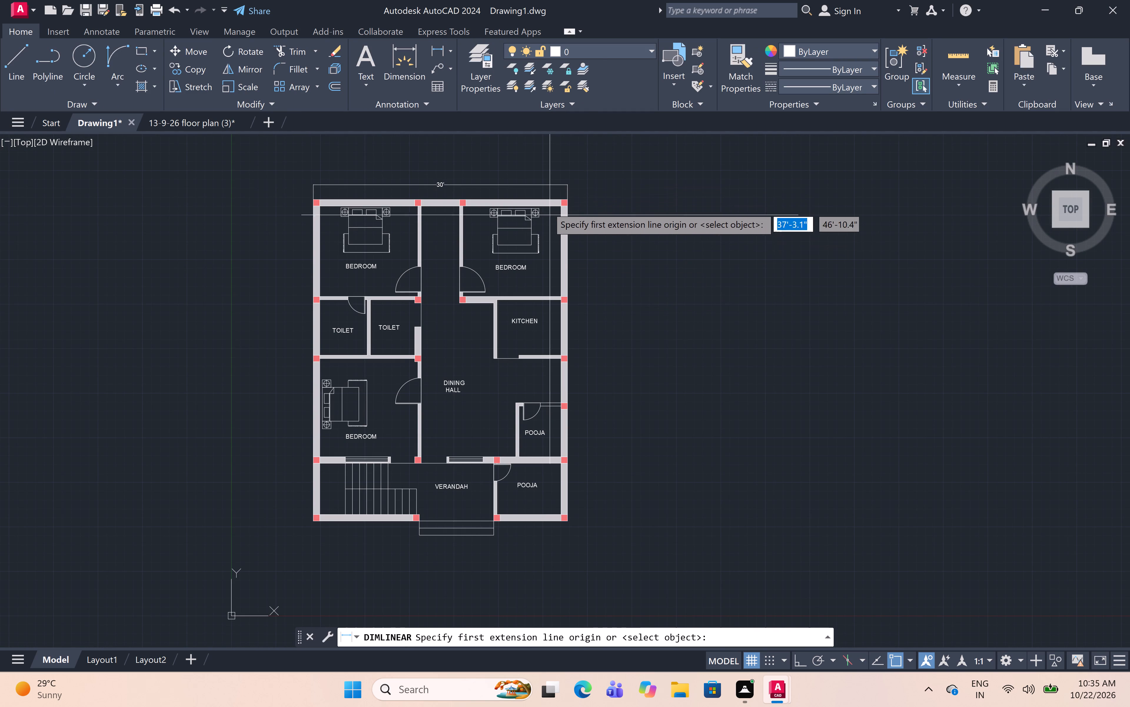
scroll(561, 193, up, 4)
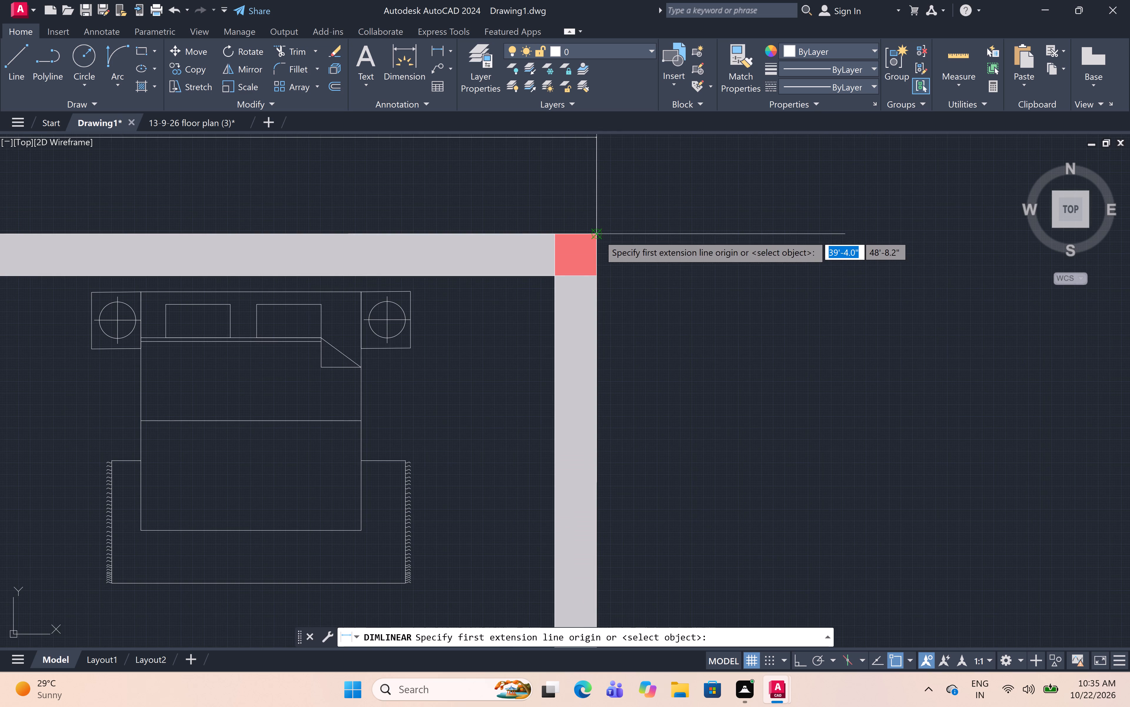
click(599, 235)
scroll(638, 272, down, 7)
scroll(650, 346, up, 5)
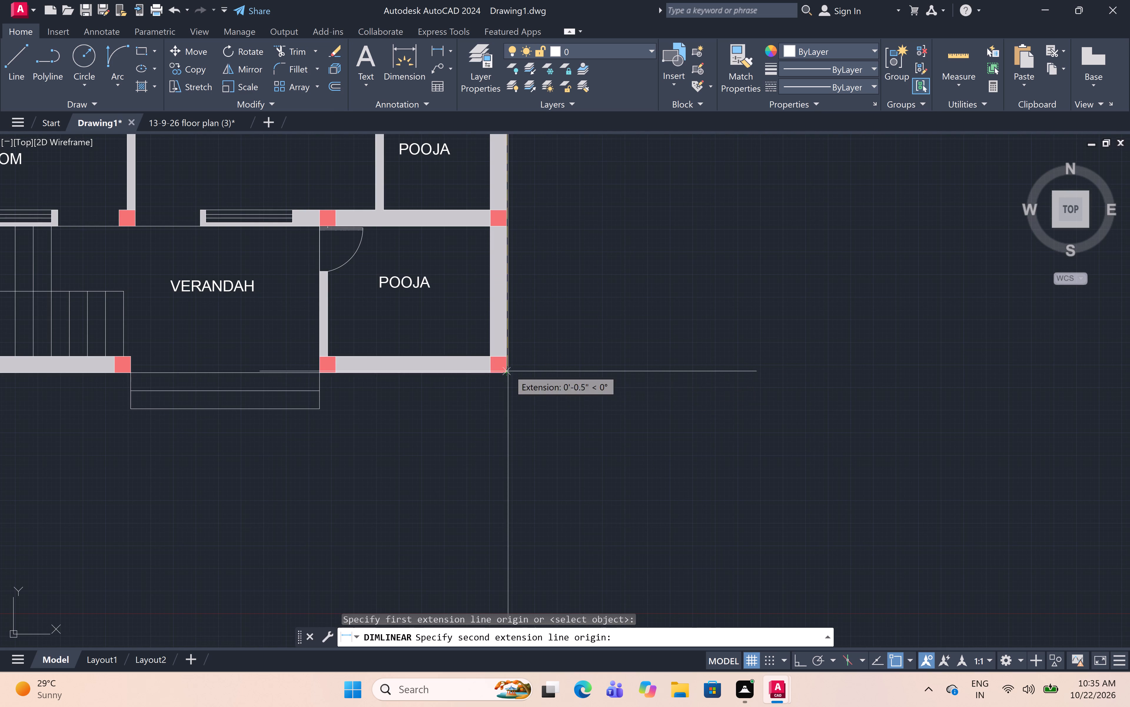
click(508, 368)
scroll(562, 370, down, 2)
click(562, 370)
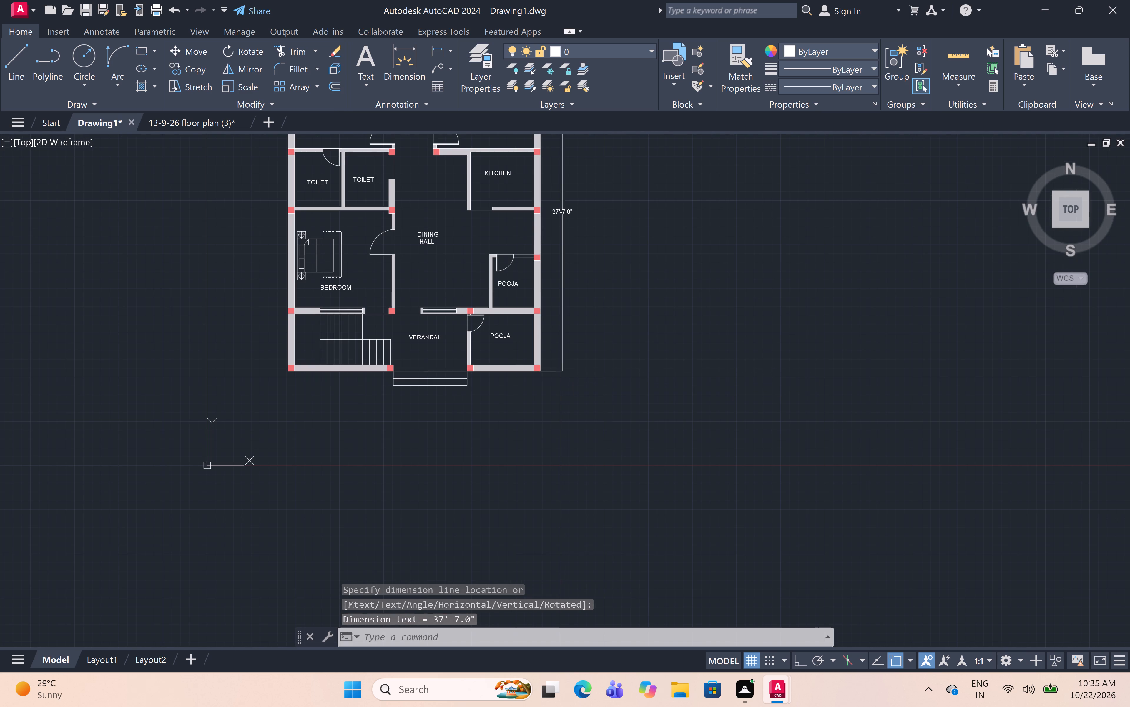
Override the overall length dimension's text with 38'.
scroll(555, 211, up, 6)
triple_click(555, 210)
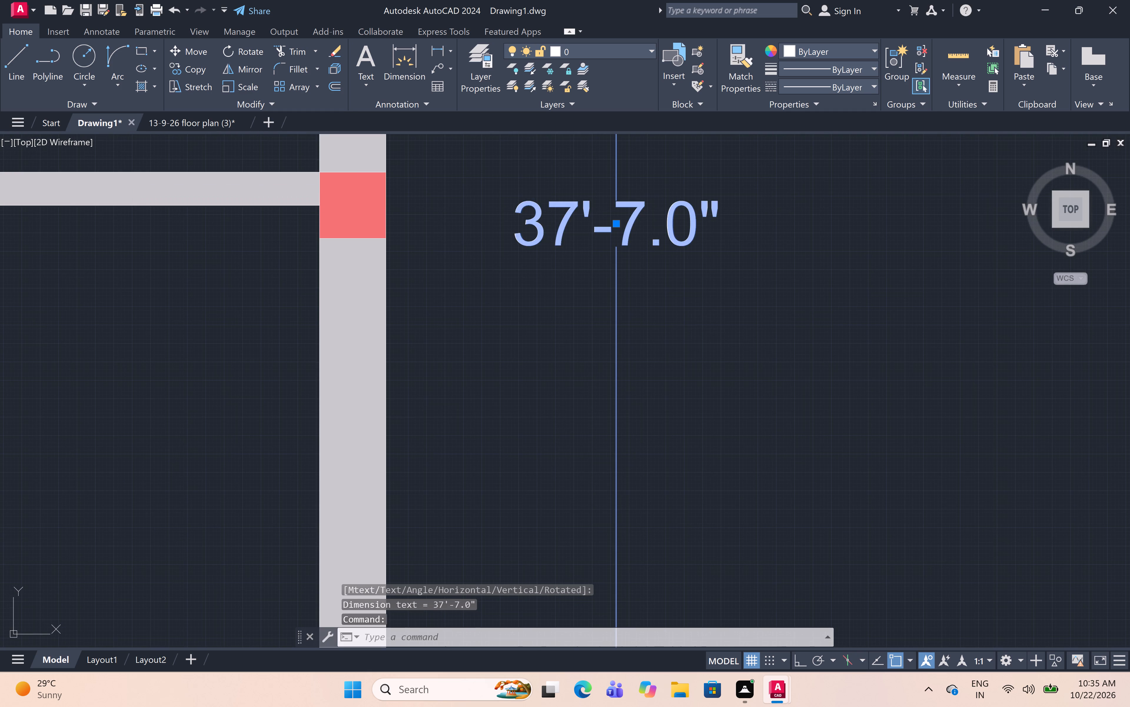
click(555, 211)
key(BackSpace)
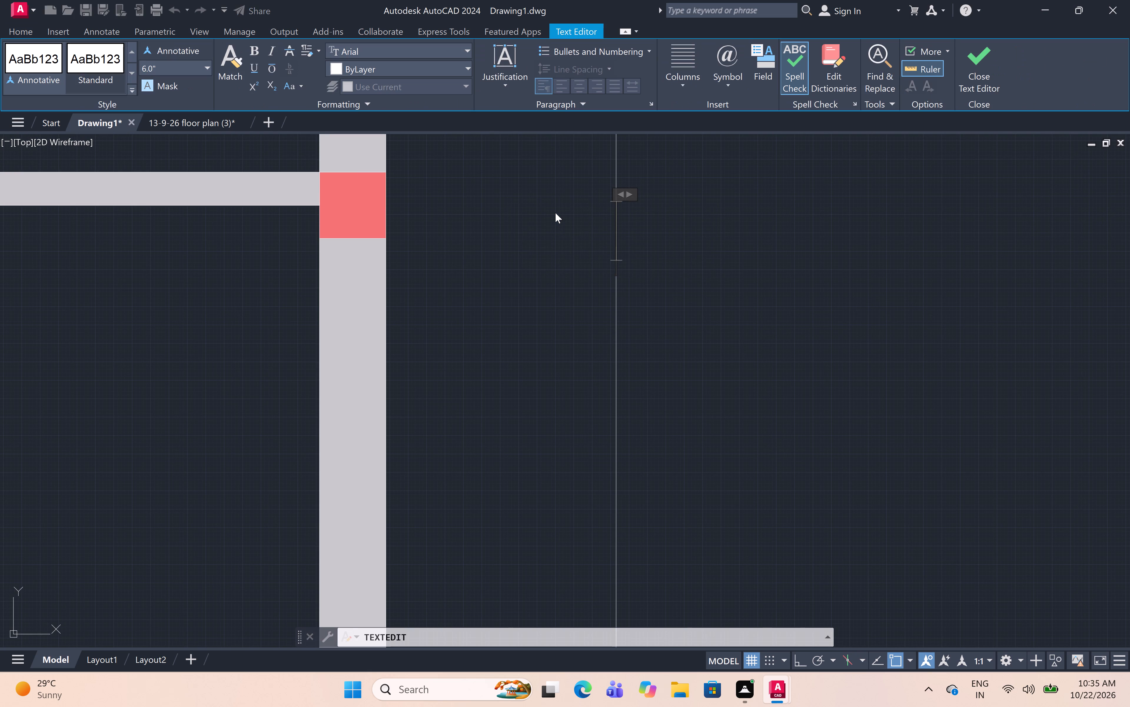
text(38)
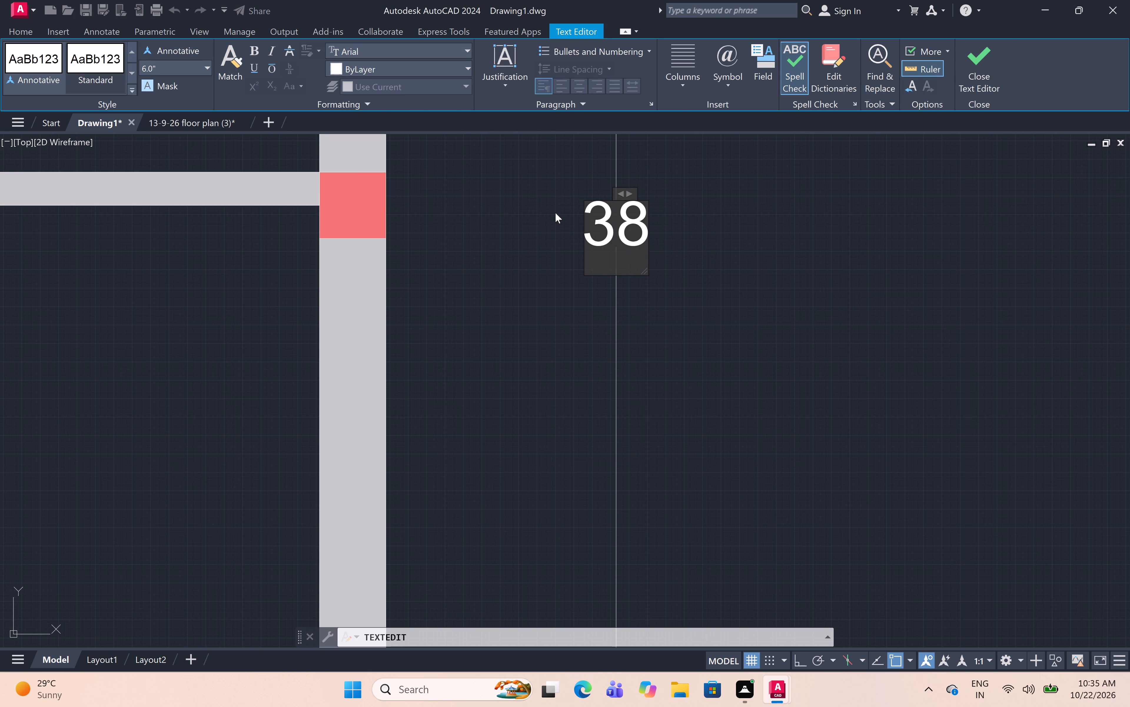
key(apostrophe)
click(712, 307)
Add a linear dimension for the passage's clear width between the facing walls of the two upper bedrooms.
scroll(702, 286, down, 5)
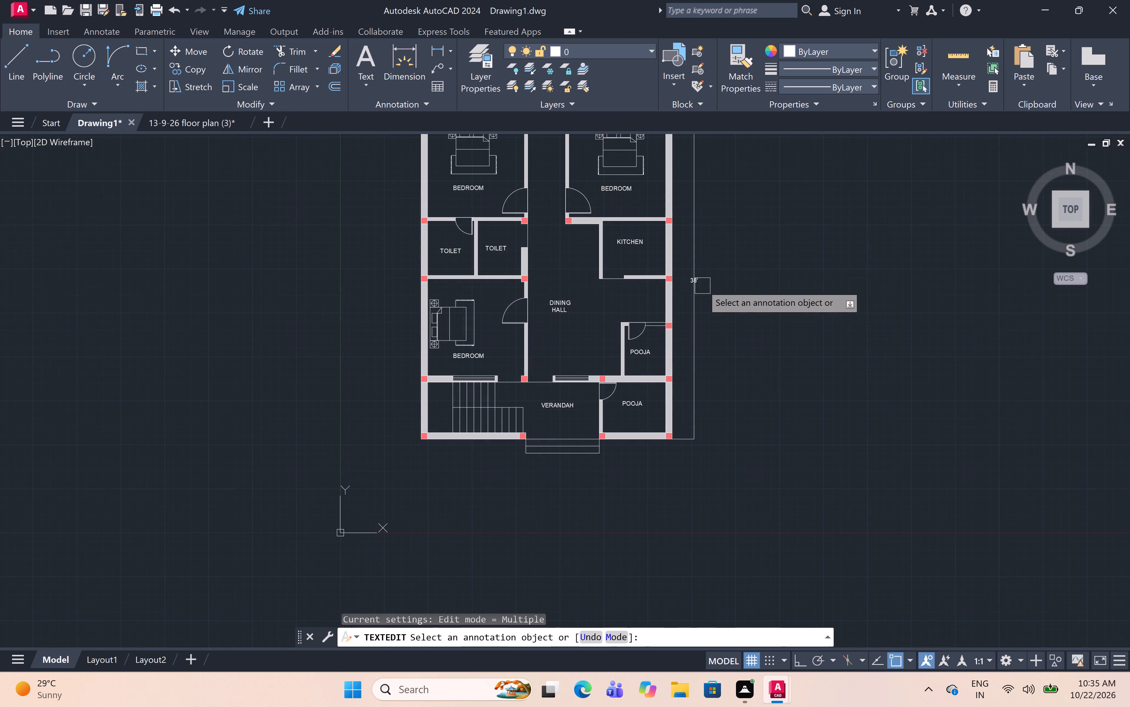
scroll(727, 258, down, 1)
middle_drag(728, 261, 739, 301)
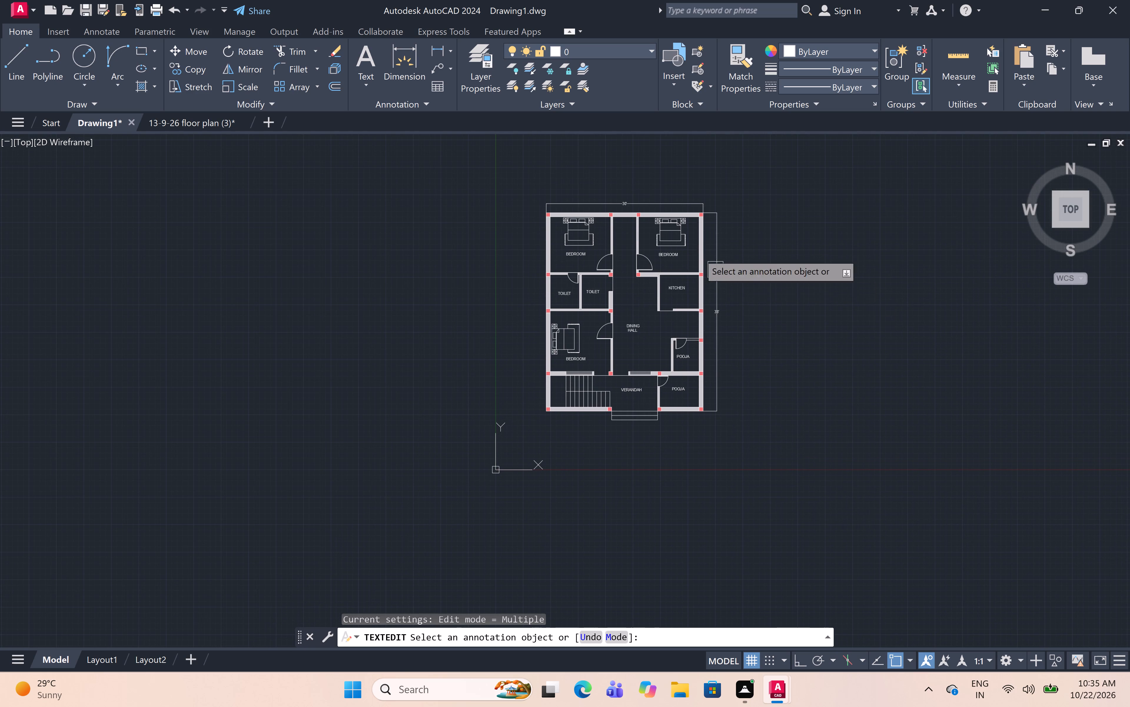
scroll(607, 223, up, 5)
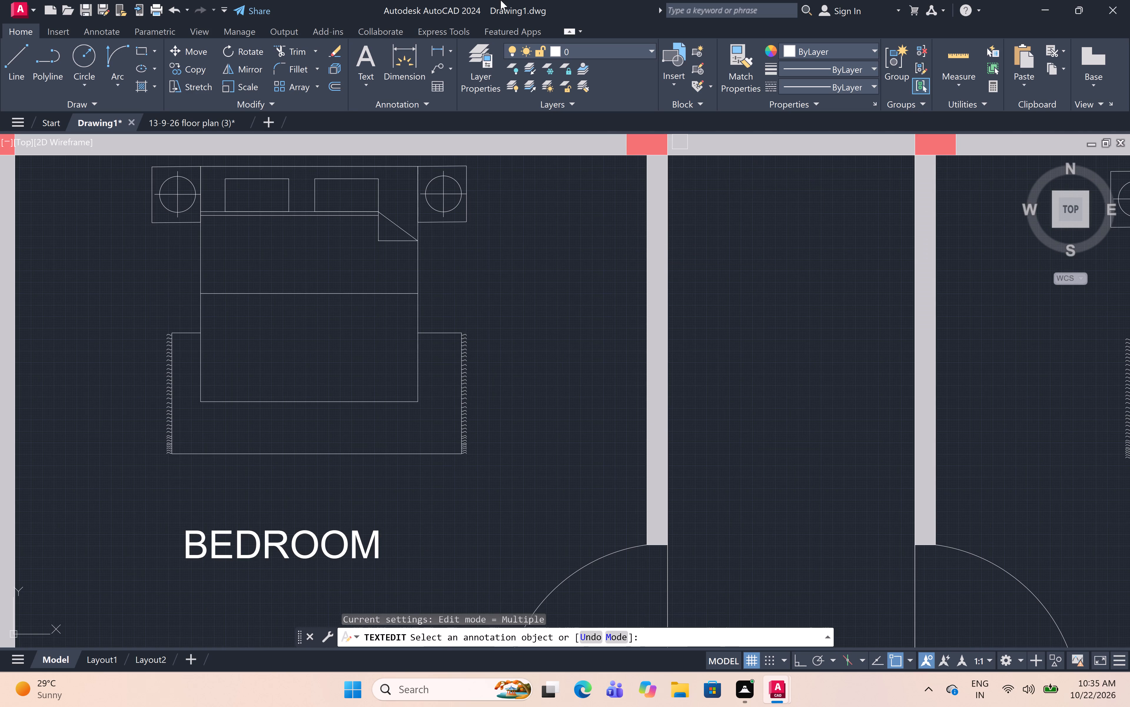
click(441, 45)
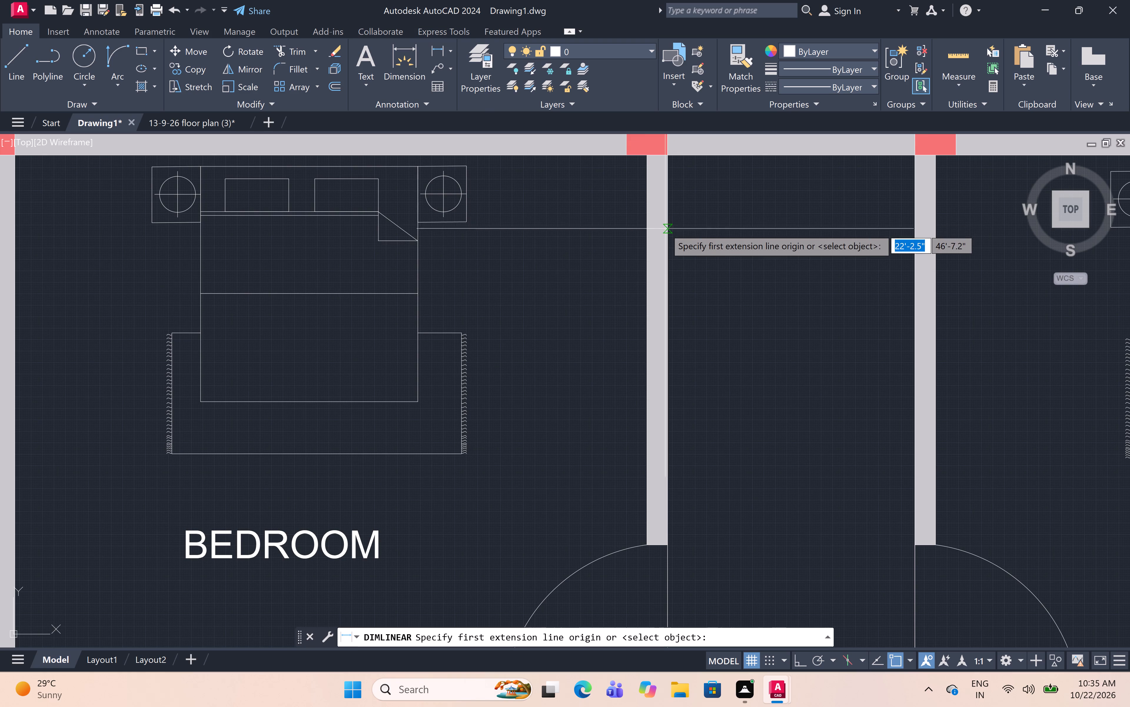
click(670, 217)
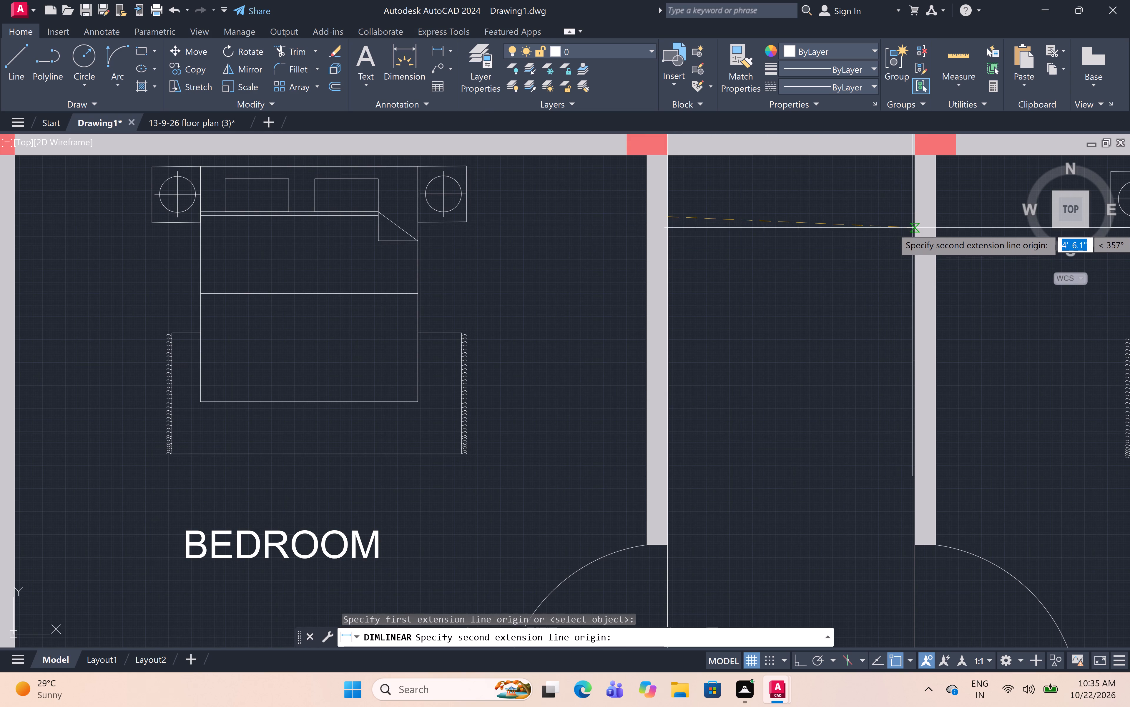
click(915, 228)
click(915, 264)
Add a horizontal linear dimension across the upper-left bedroom between its inner wall faces, just above the toilets.
scroll(896, 223, down, 5)
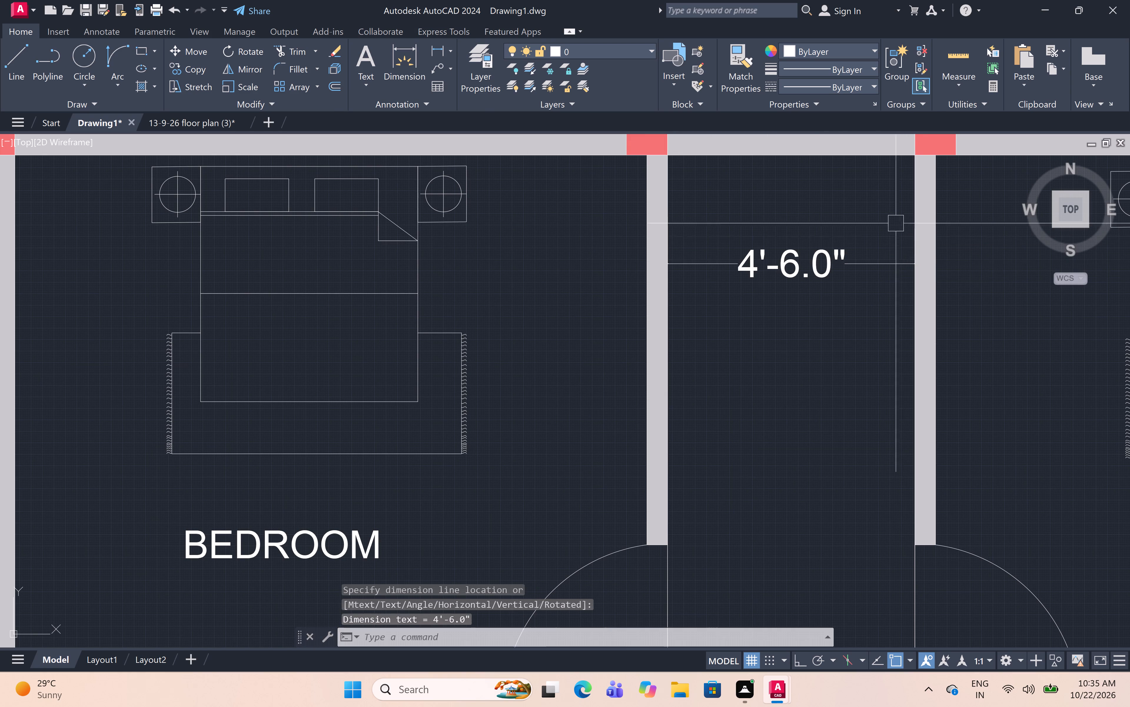
scroll(852, 352, up, 4)
scroll(852, 350, down, 2)
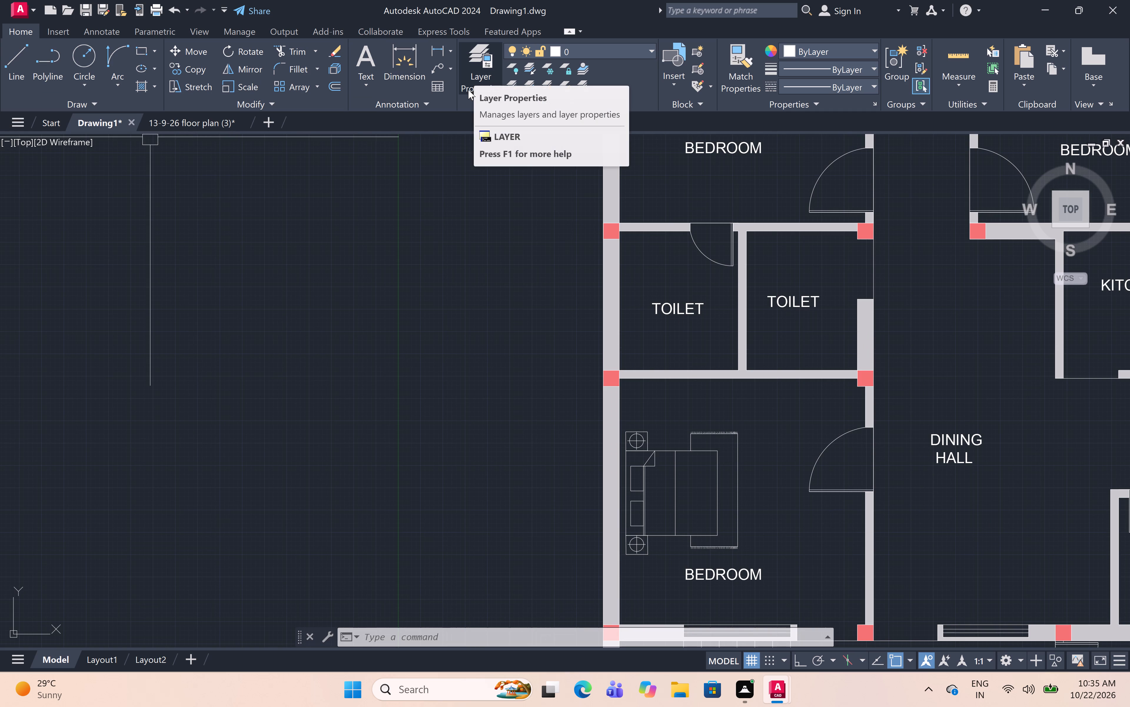
click(436, 47)
scroll(450, 169, down, 1)
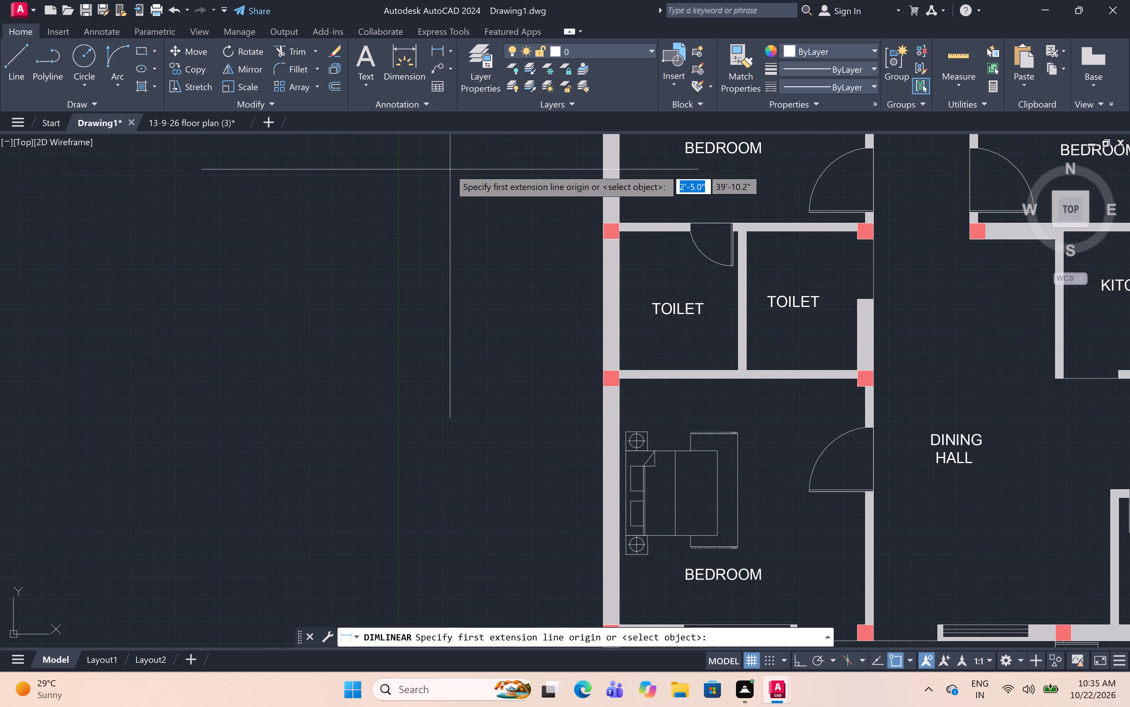
scroll(450, 169, down, 1)
middle_drag(450, 169, 434, 298)
scroll(500, 308, up, 2)
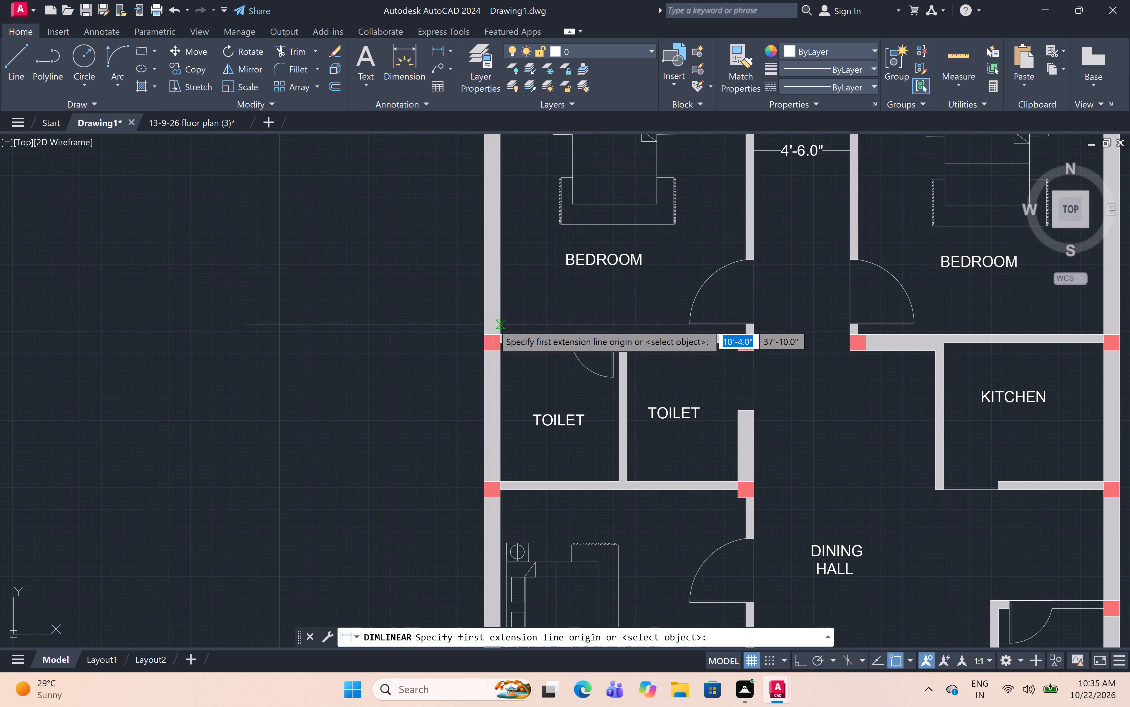
click(499, 319)
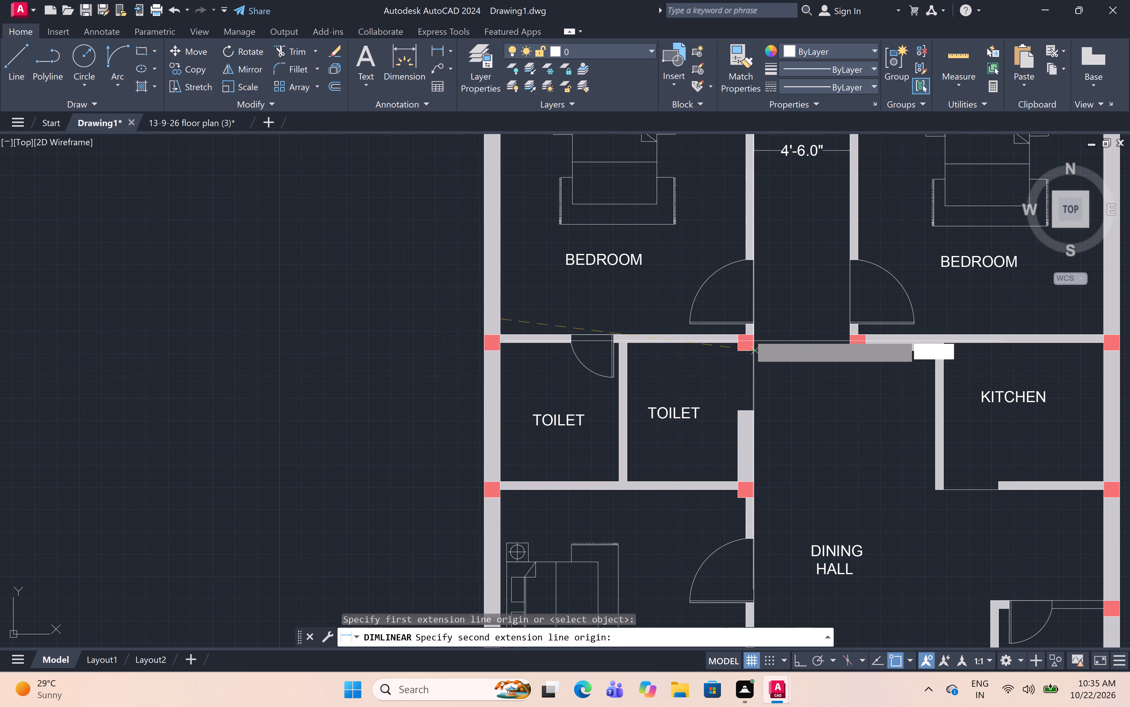
click(745, 328)
click(738, 307)
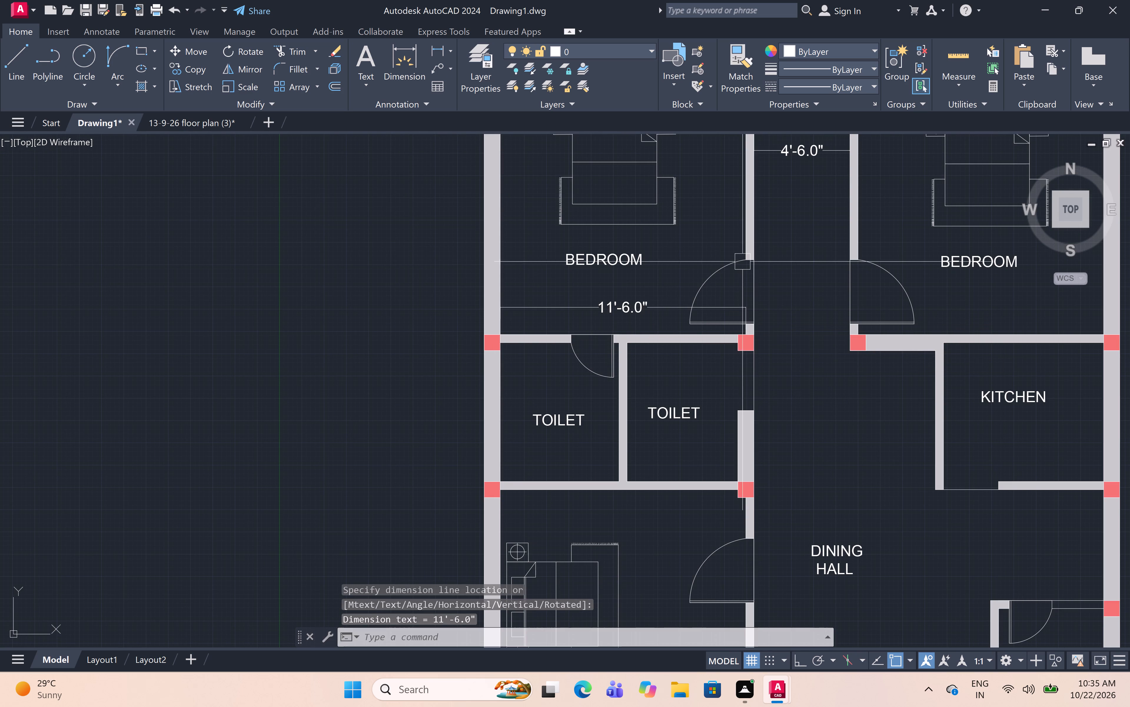
Add a horizontal linear dimension across the upper-right bedroom between its inner wall faces, just above the kitchen wall.
scroll(742, 262, down, 2)
middle_drag(742, 262, 729, 257)
scroll(815, 272, up, 4)
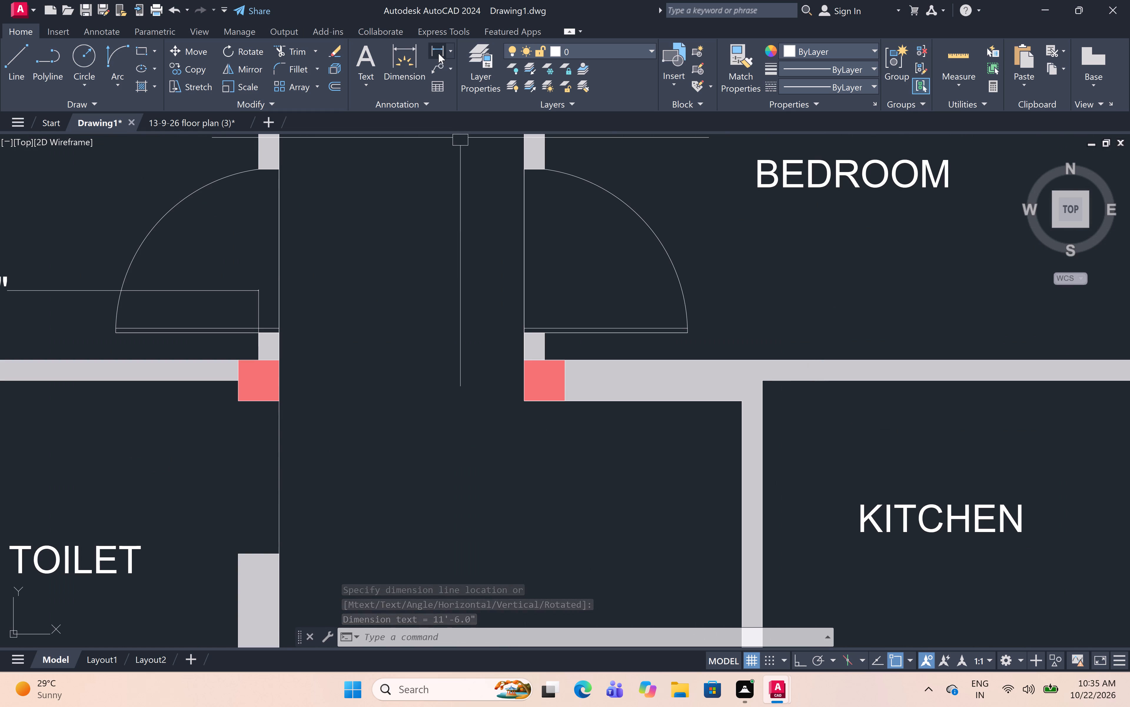
click(438, 51)
middle_drag(644, 177, 446, 179)
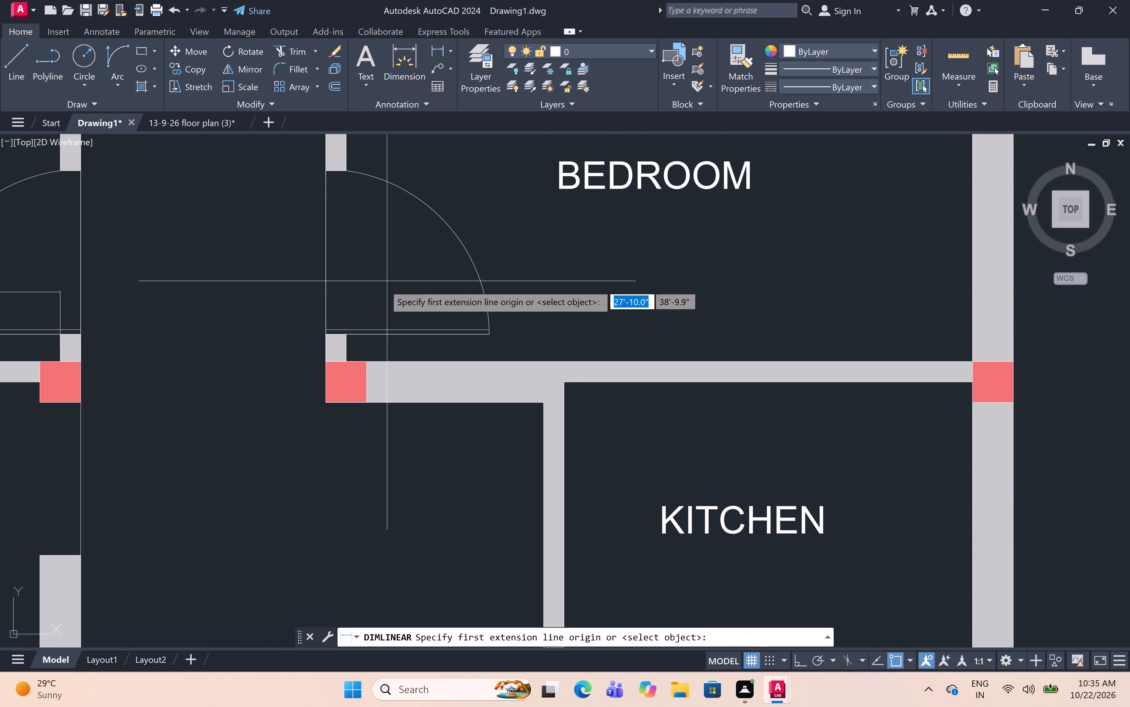
click(346, 353)
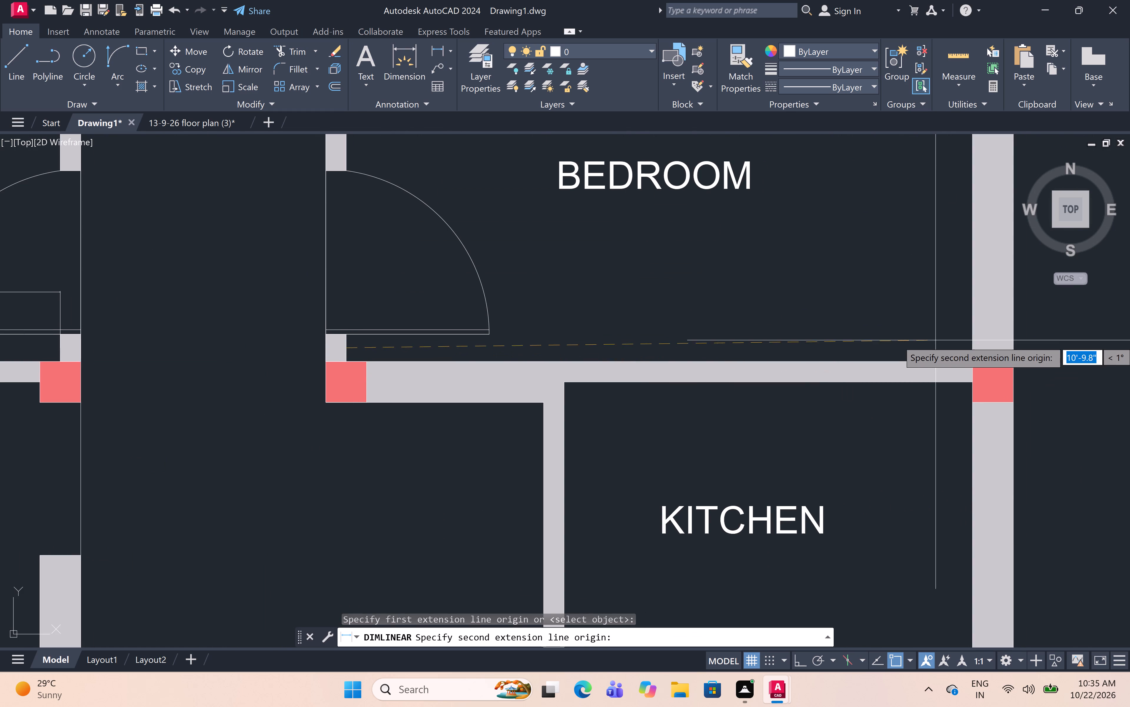
click(976, 344)
click(971, 303)
Add a vertical linear dimension between the upper and lower inner wall faces of the toilet nearer the dining hall, beside the partition.
scroll(905, 247, down, 4)
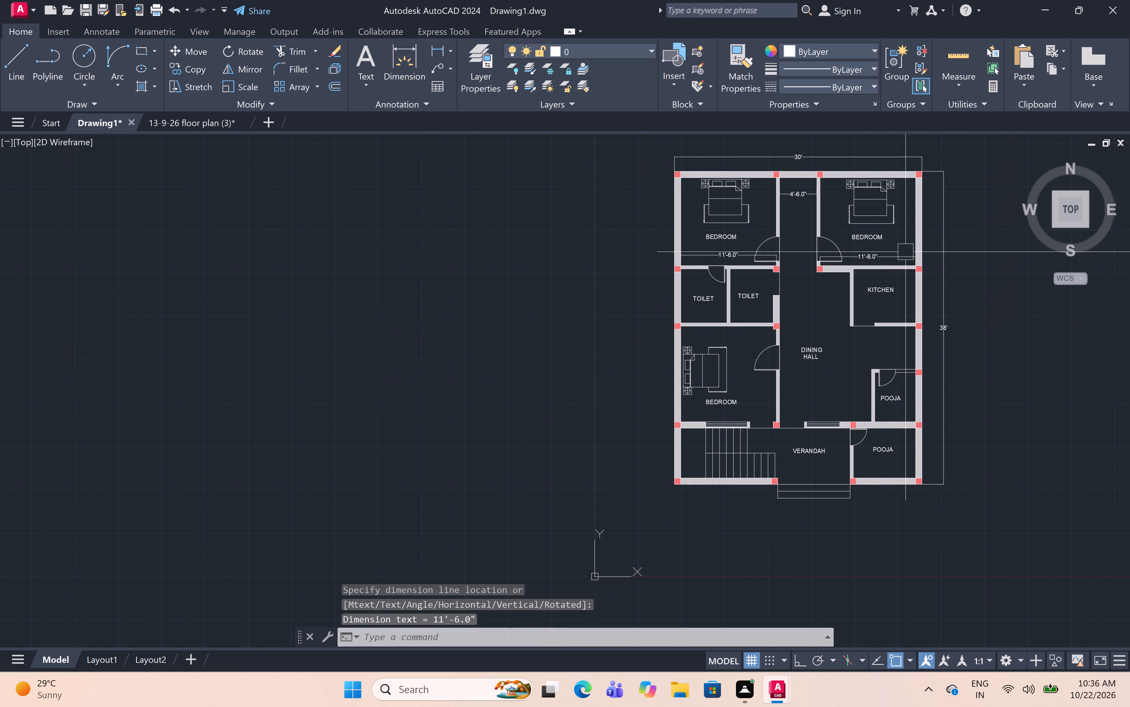
middle_click(897, 270)
scroll(680, 316, up, 2)
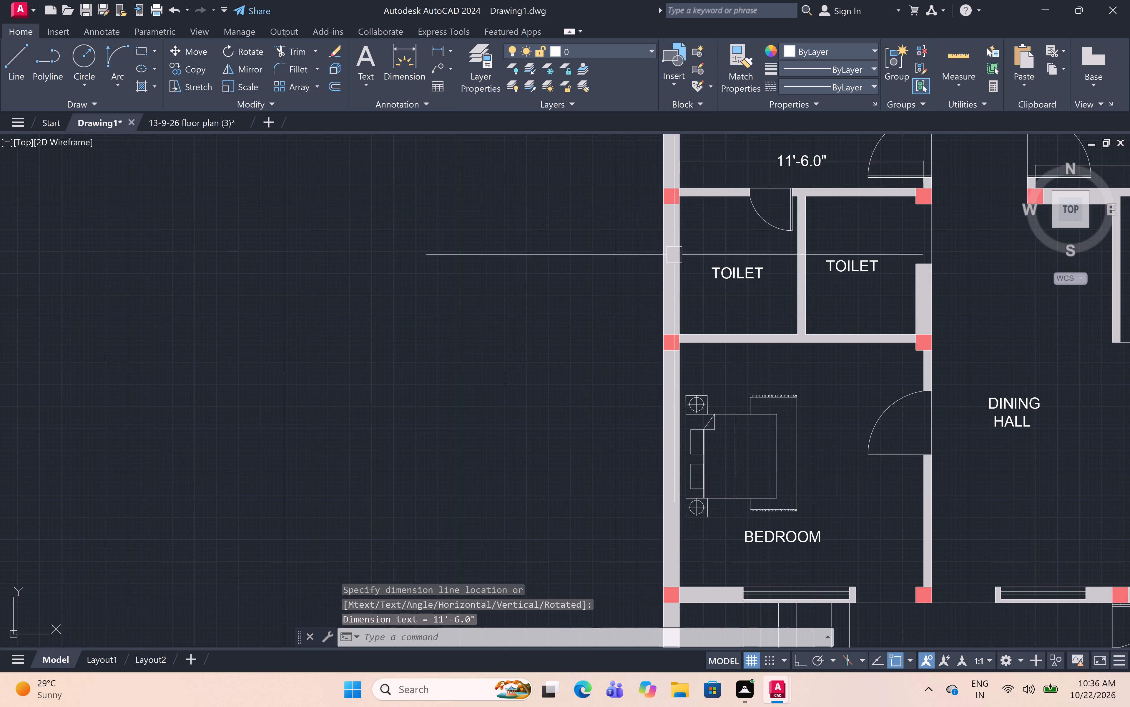
click(434, 47)
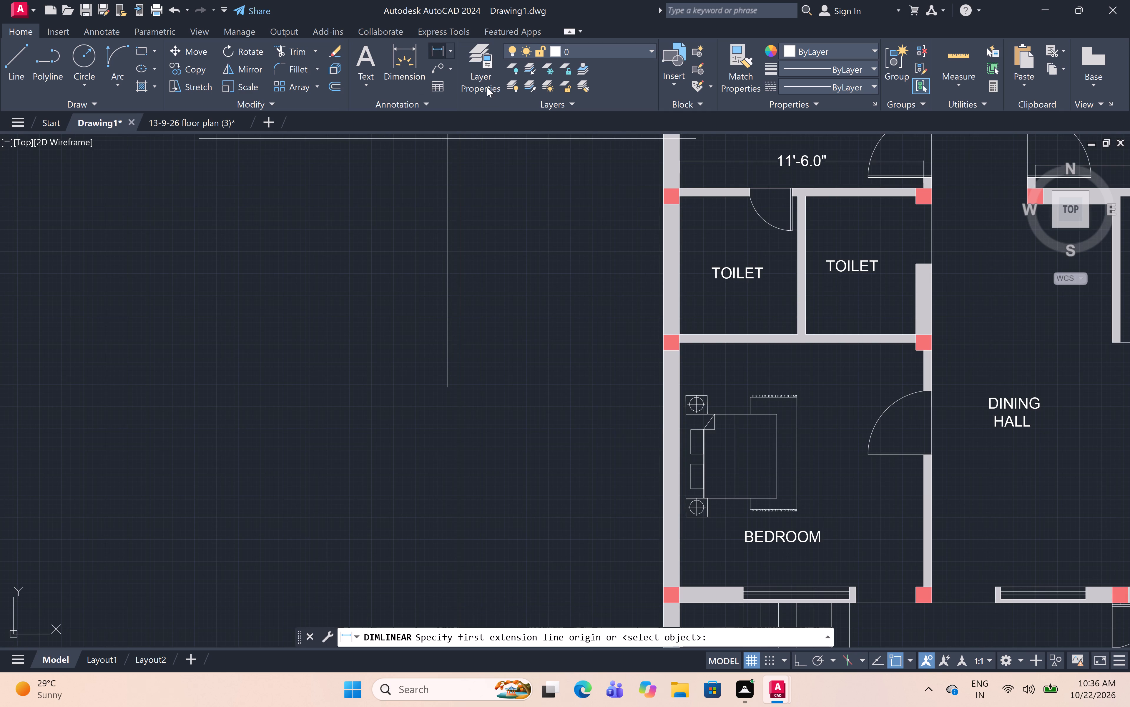
click(820, 201)
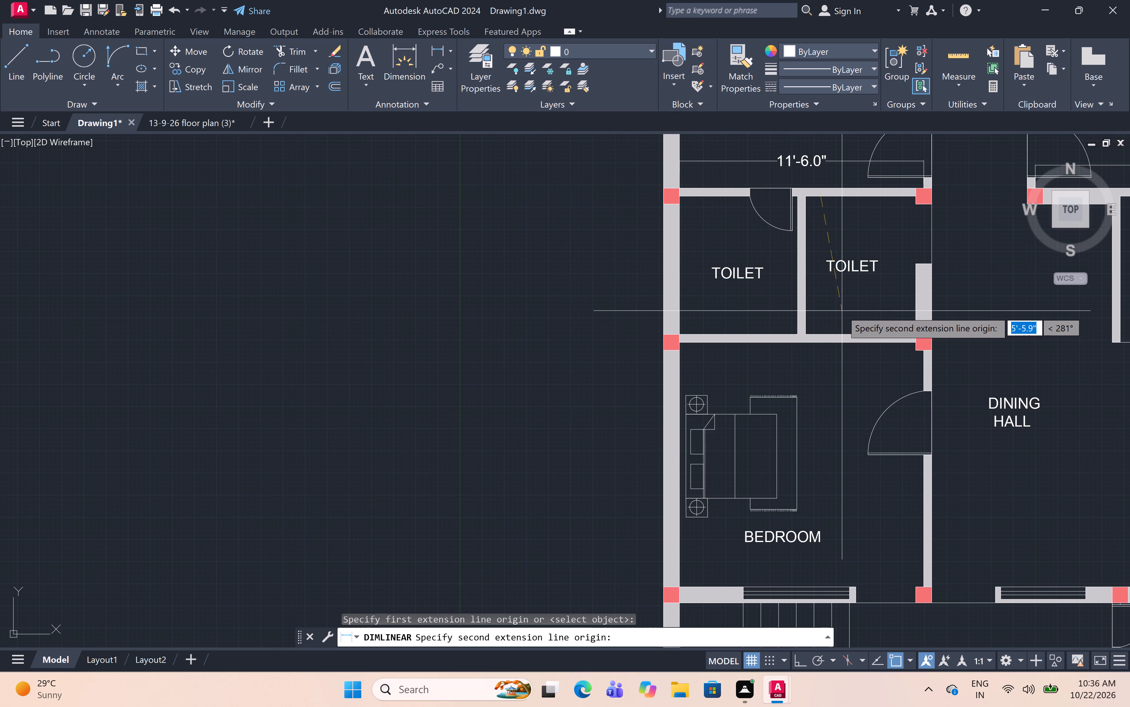
click(821, 332)
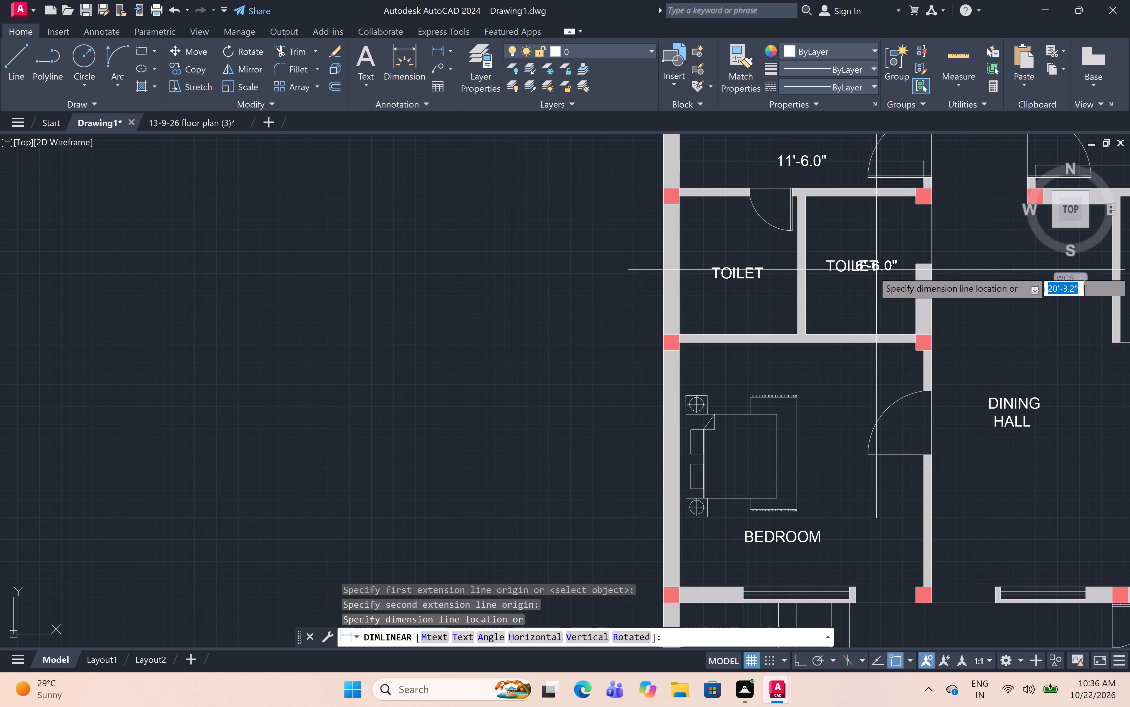
click(825, 281)
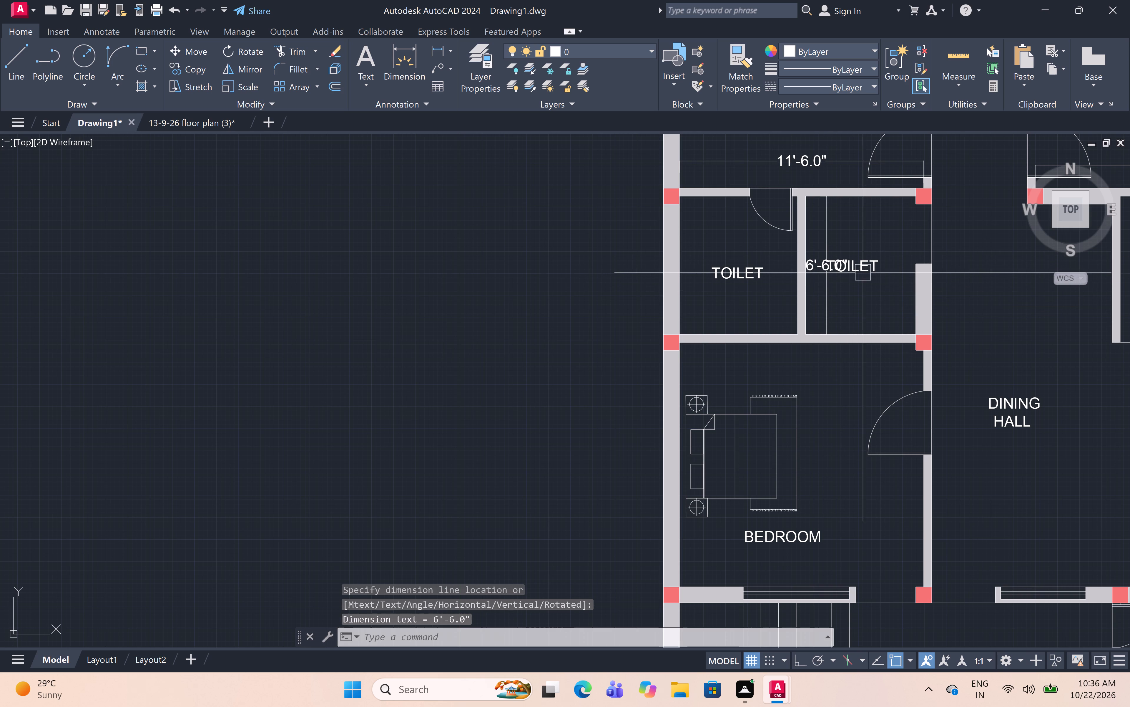
Move the TOILET label in the dimensioned toilet down and slightly right, clear of the dimension text.
click(868, 272)
text(M)
key(space)
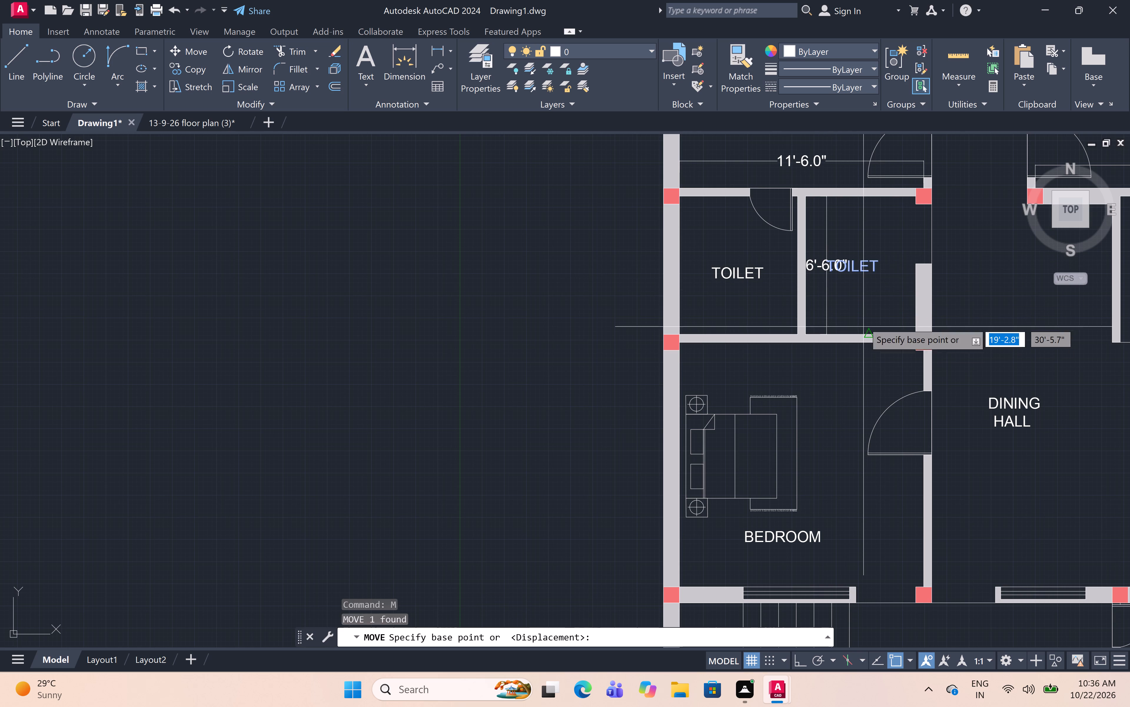
click(858, 270)
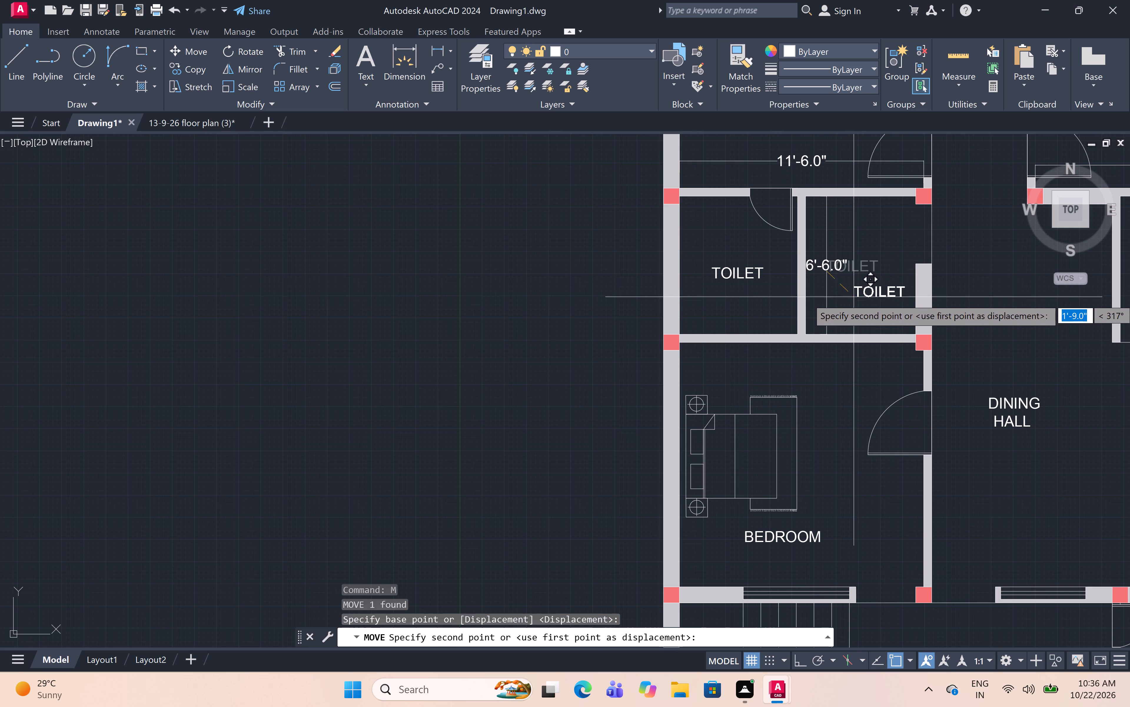
click(840, 297)
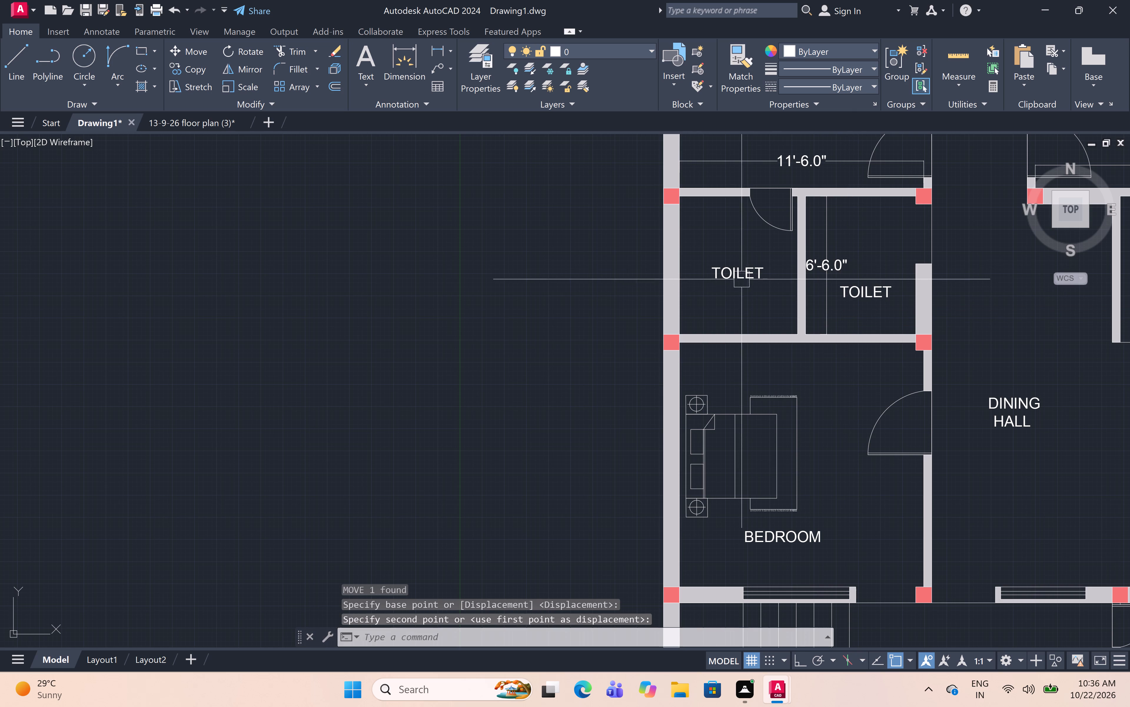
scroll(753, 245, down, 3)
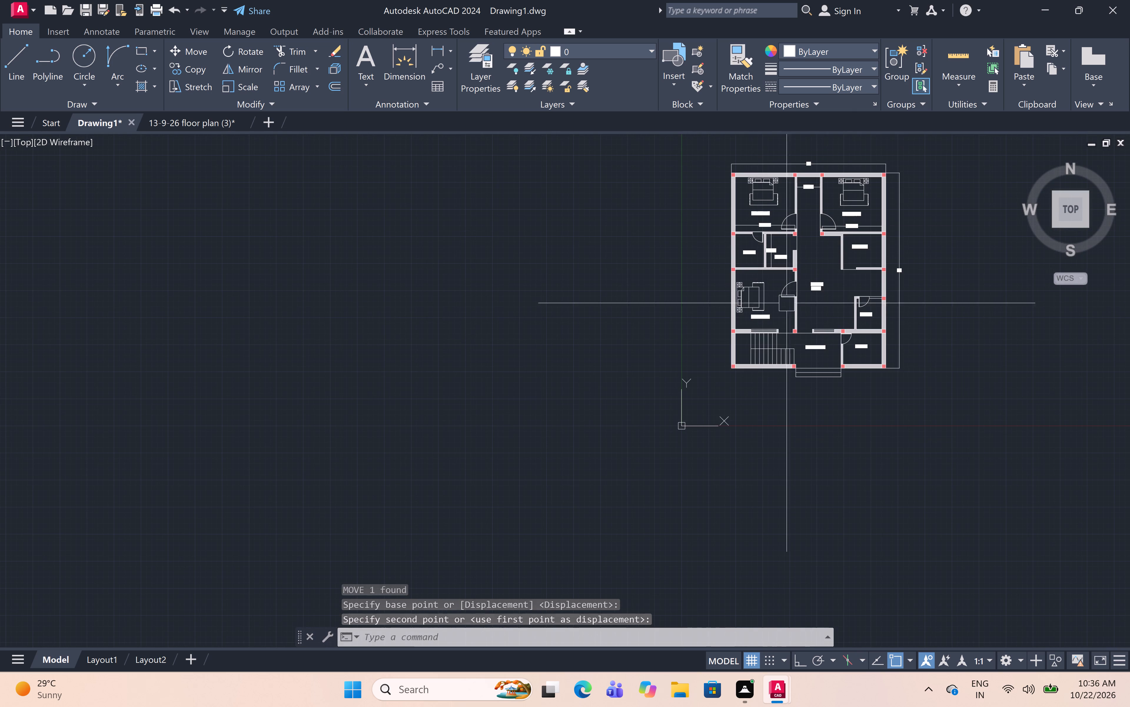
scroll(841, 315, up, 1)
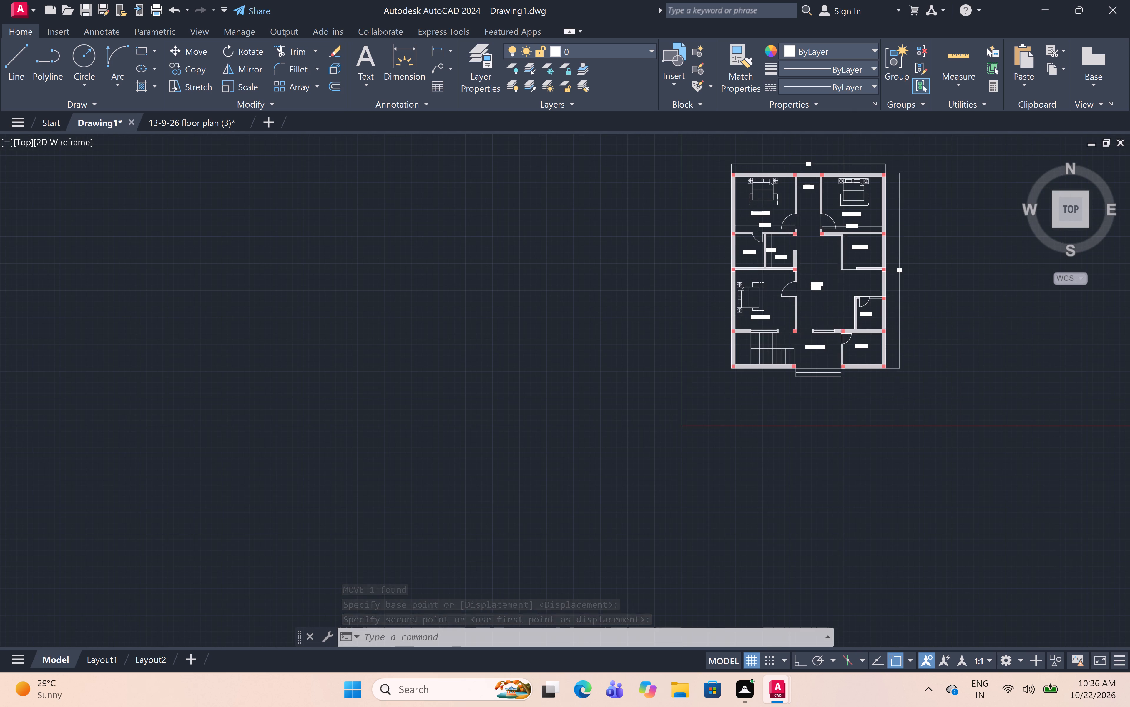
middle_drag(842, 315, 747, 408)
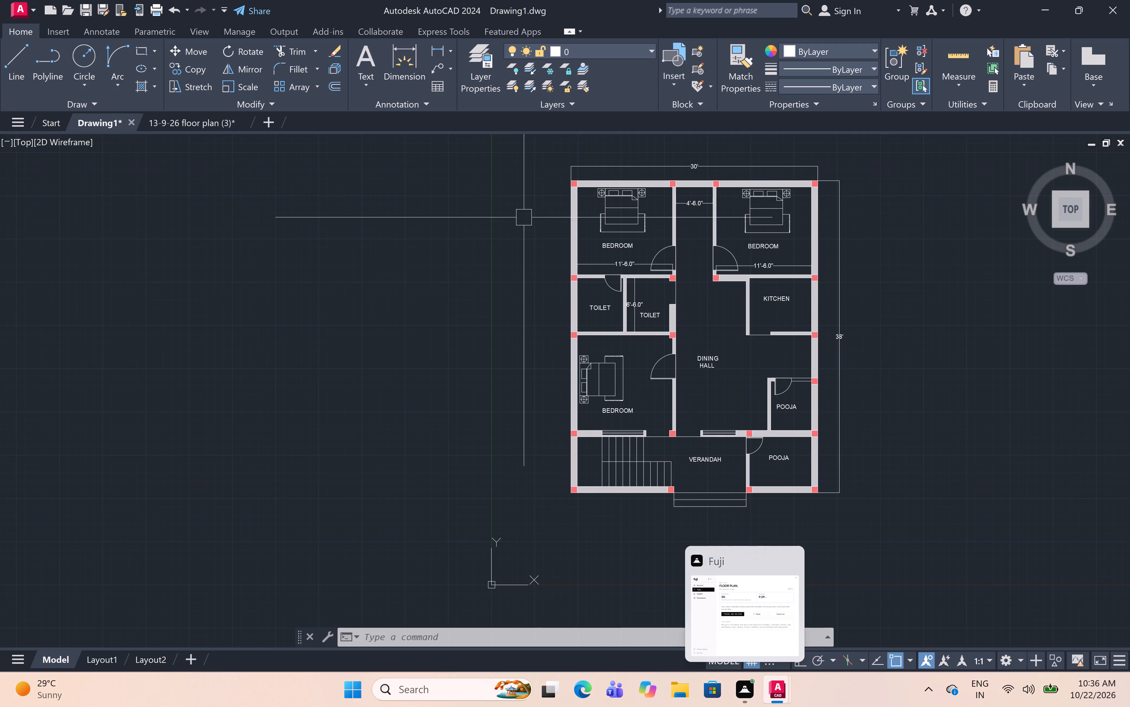
Draw a rectangular border about 39' by 48' around the whole floor plan and its outer dimensions.
middle_drag(531, 233, 495, 246)
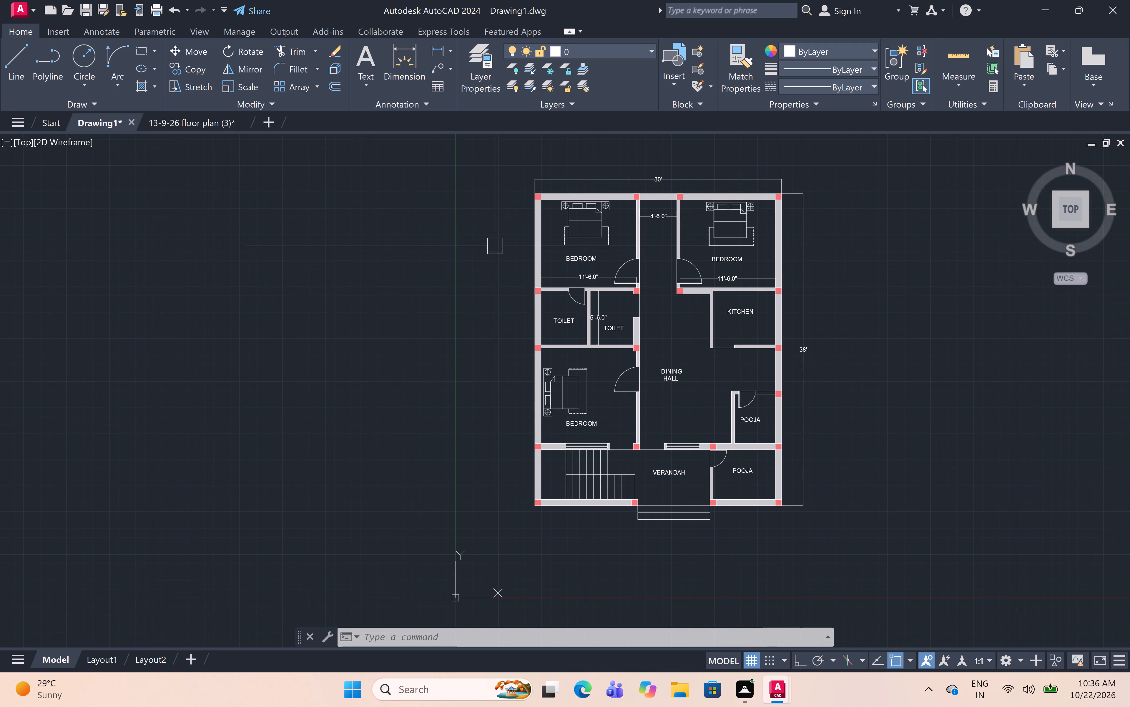
text(RE)
key(x)
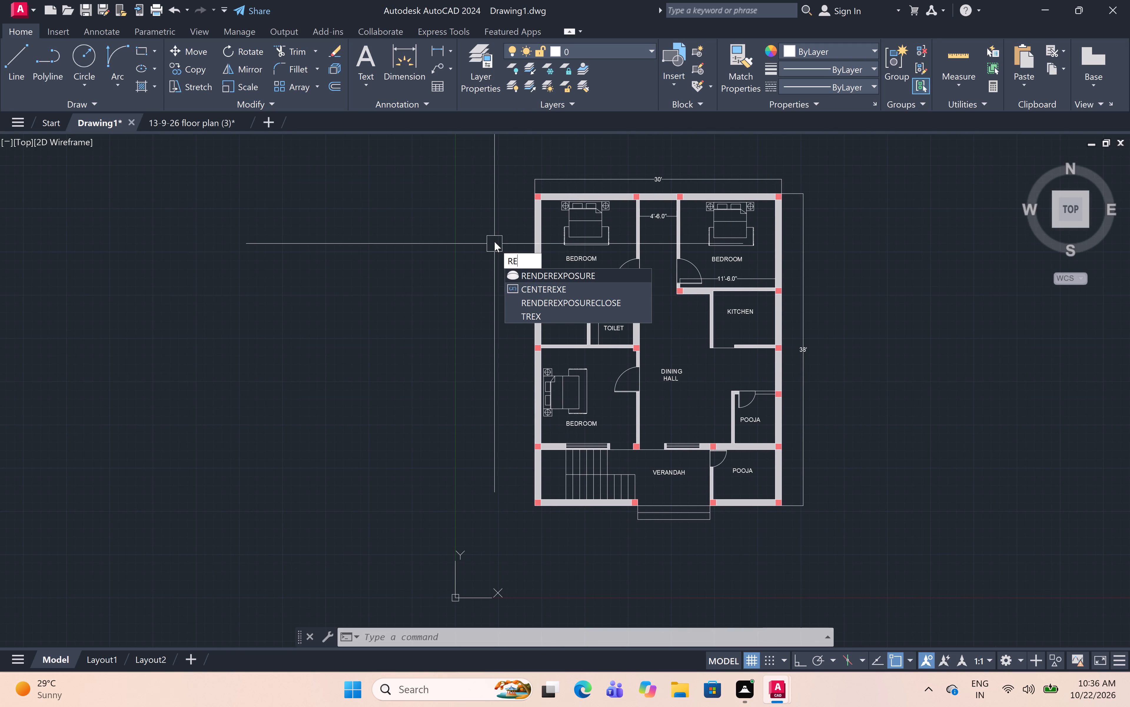
key(BackSpace)
key(c)
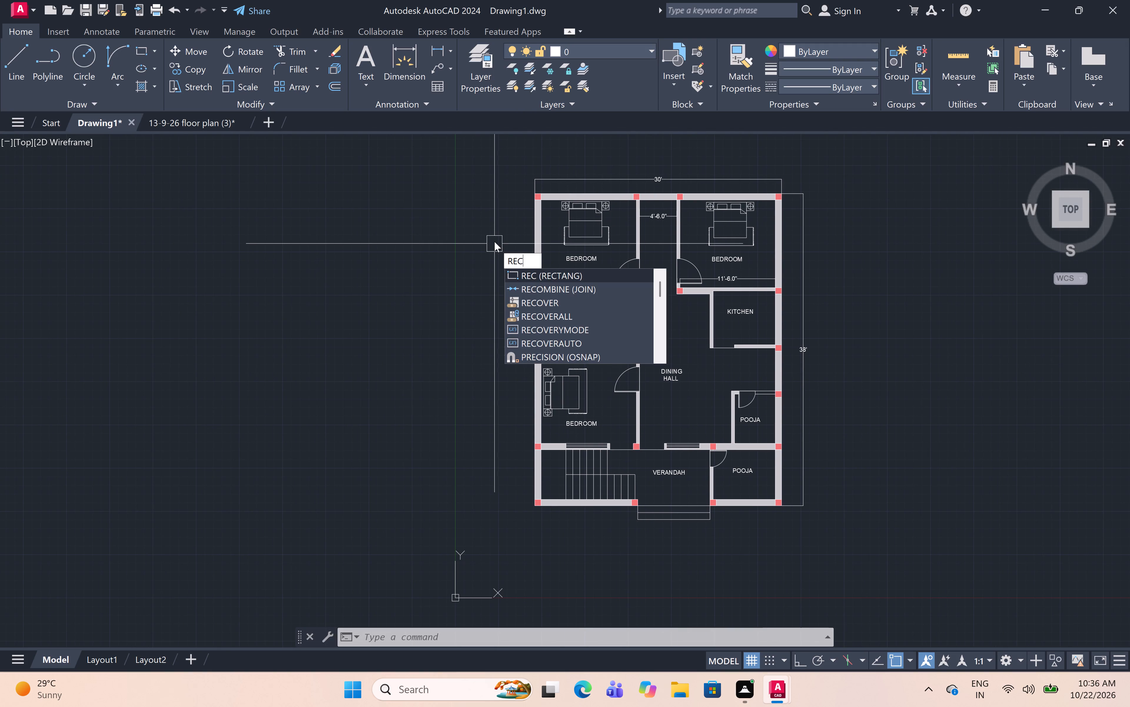
key(space)
scroll(505, 222, down, 1)
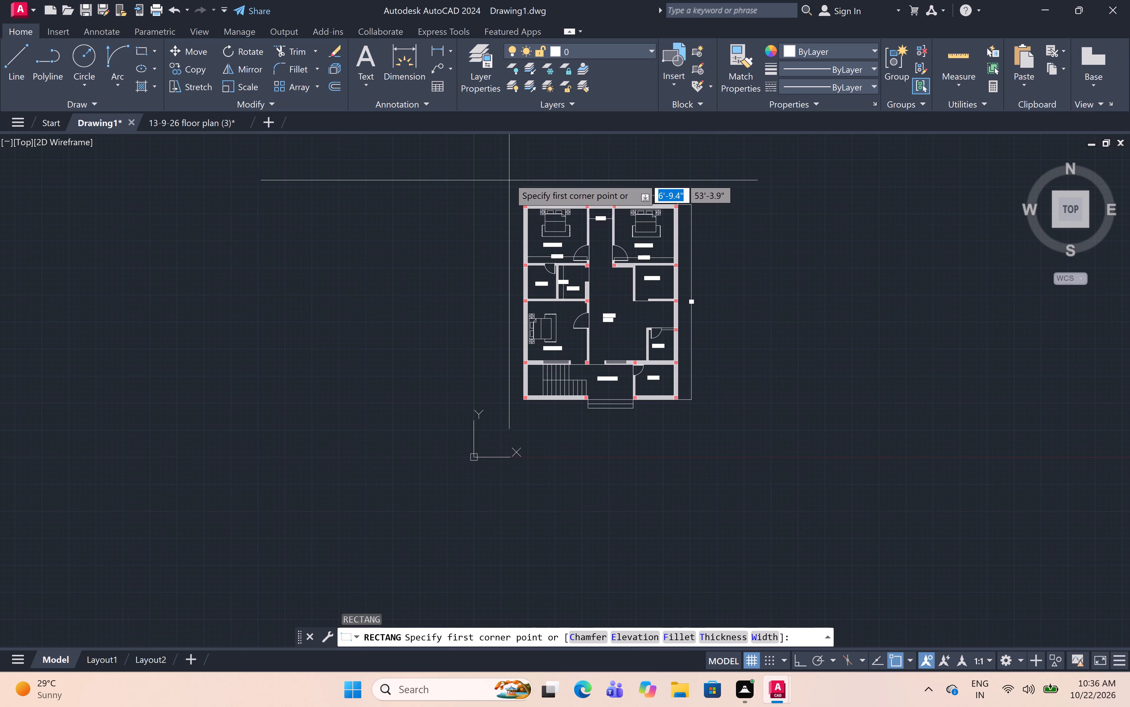
click(510, 176)
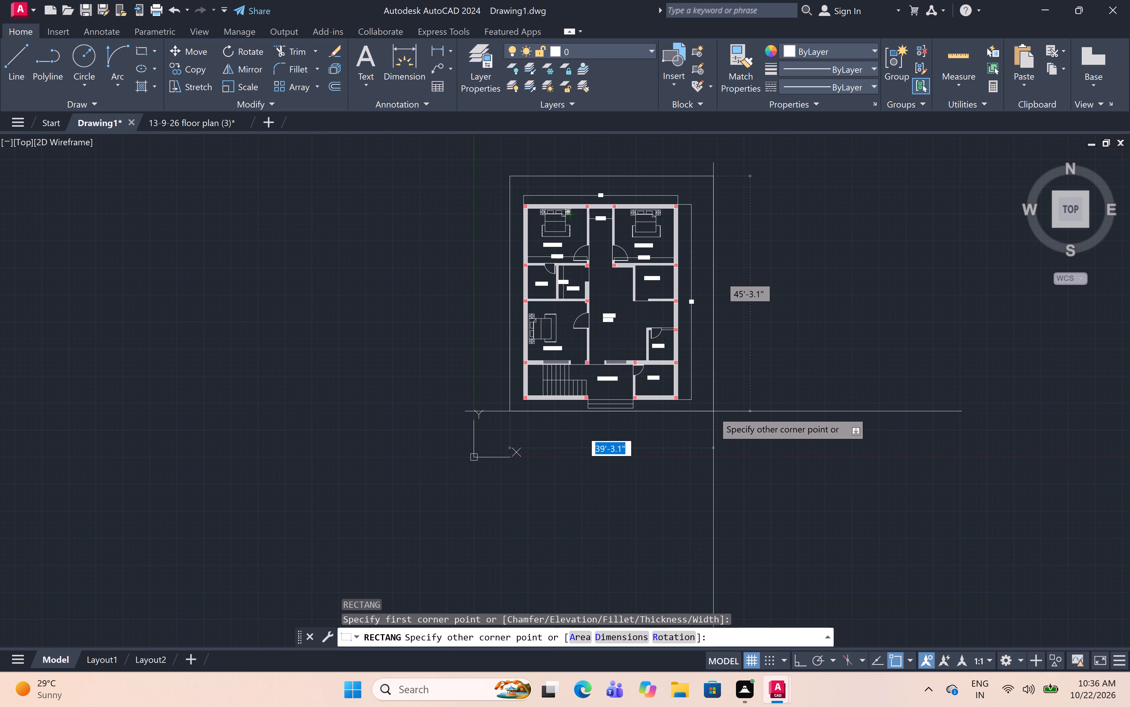
click(711, 428)
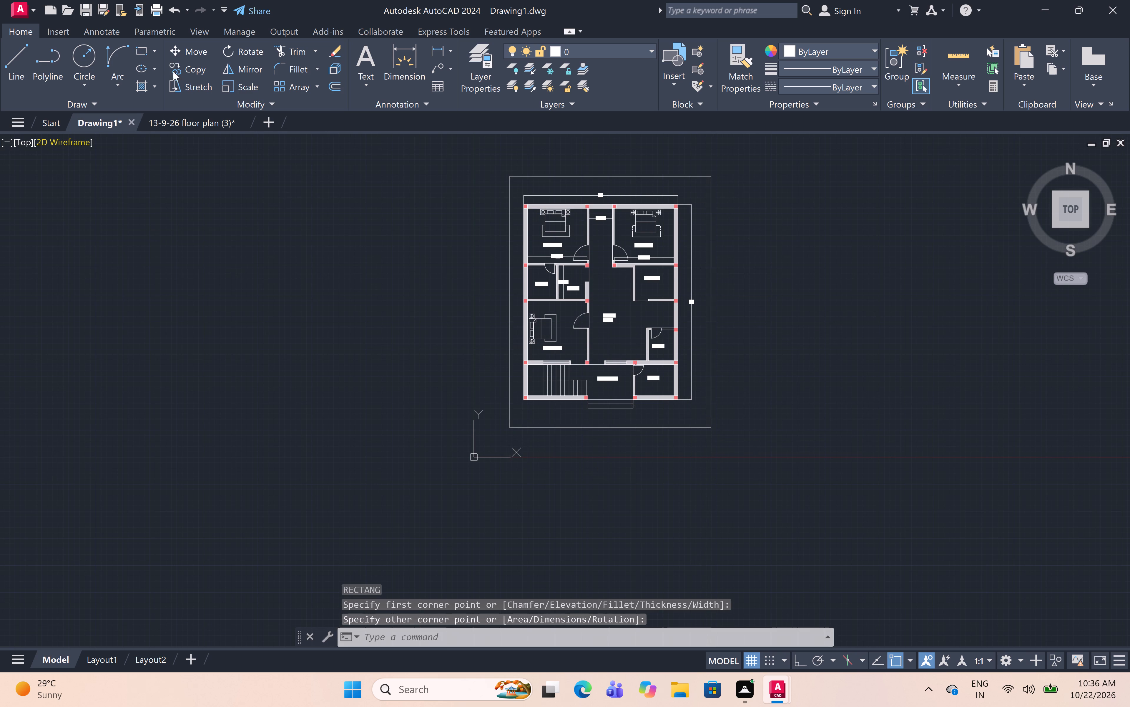
Set up a plot with the DWG To PDF.pc3 plotter and ISO A4 (297.00 x 210.00 MM) paper.
click(156, 5)
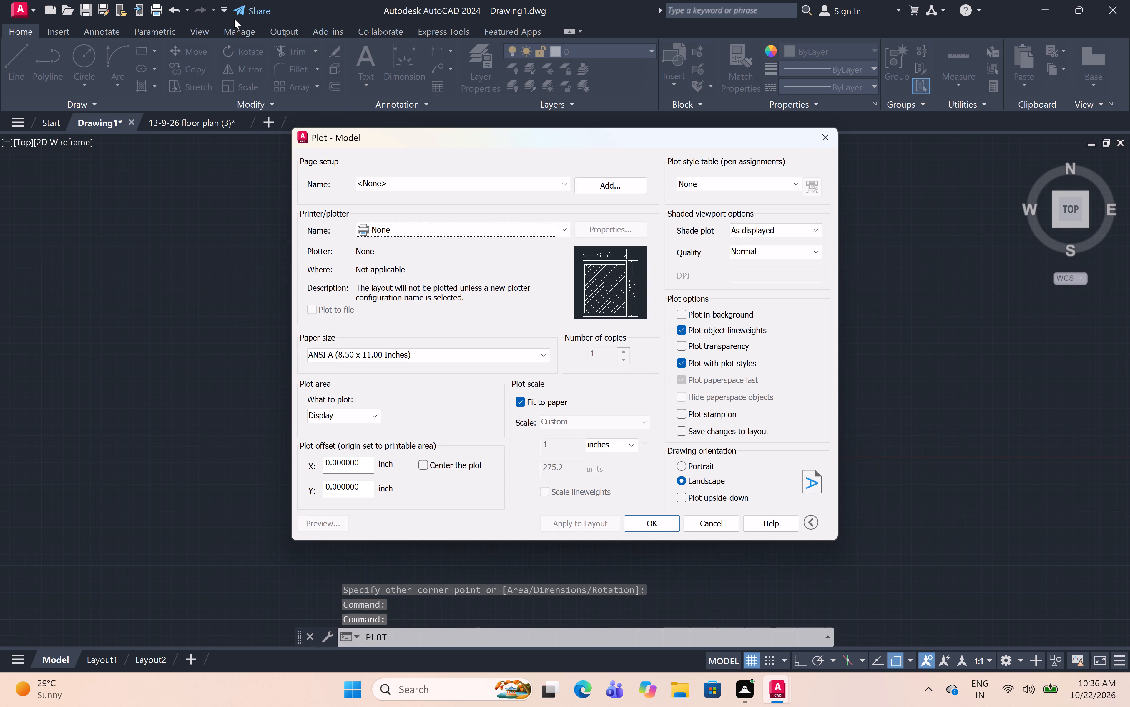
click(506, 227)
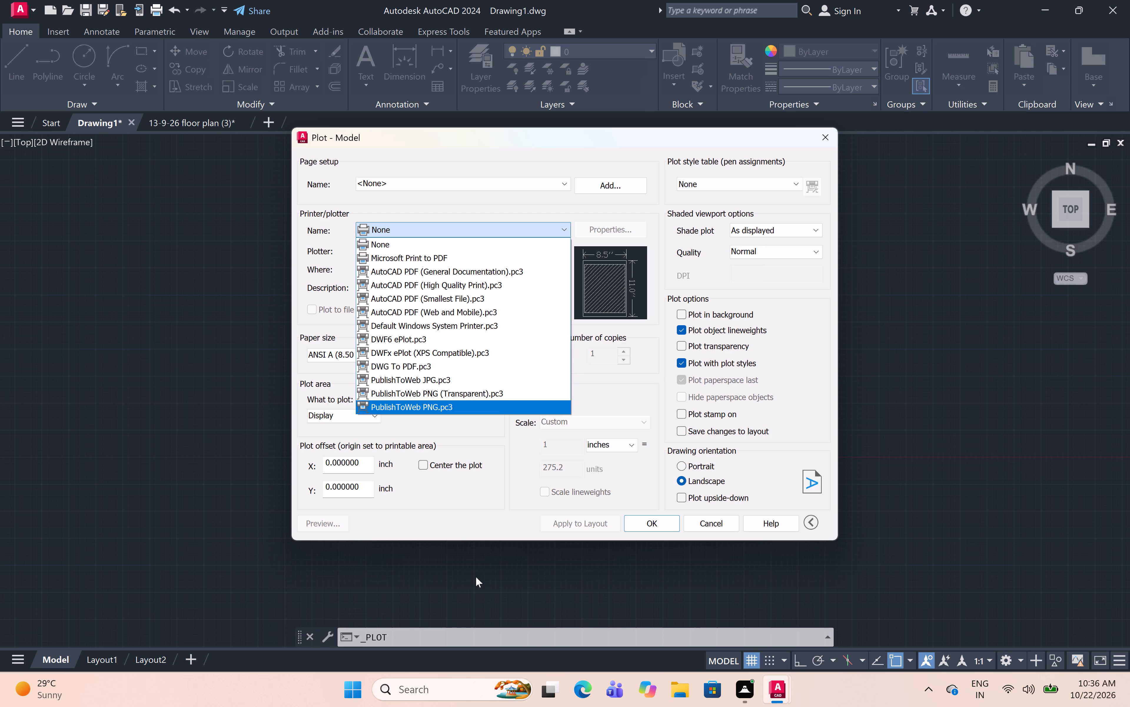
click(486, 364)
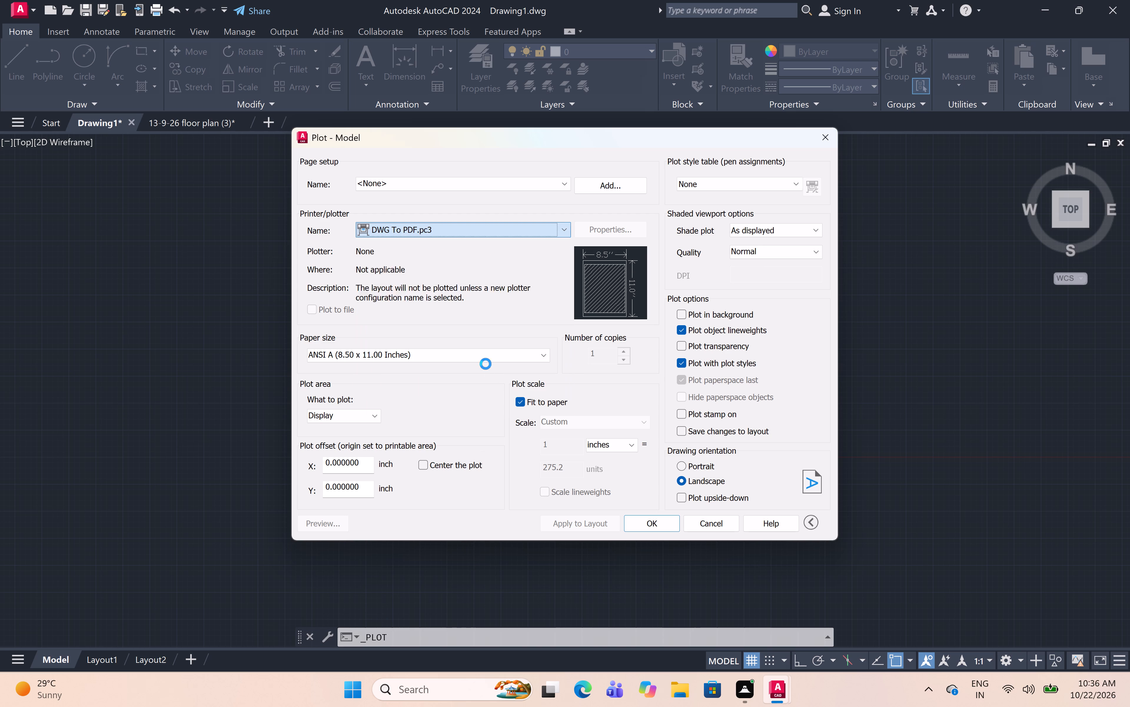
click(476, 353)
scroll(423, 413, down, 4)
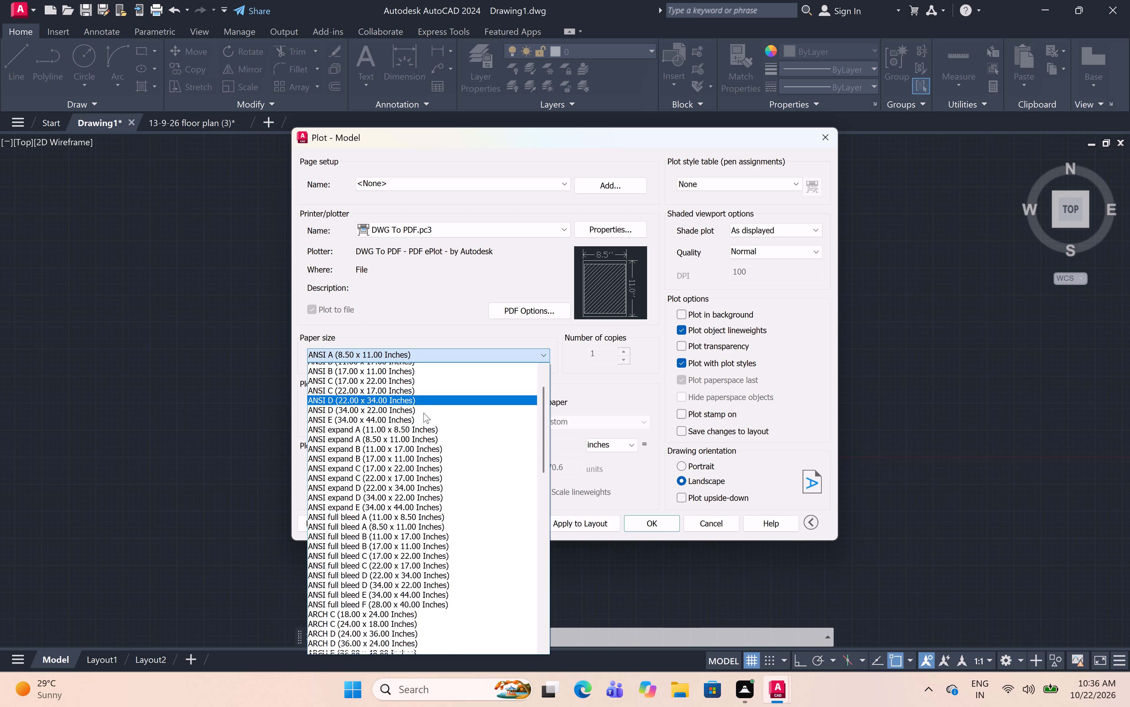
scroll(423, 413, down, 10)
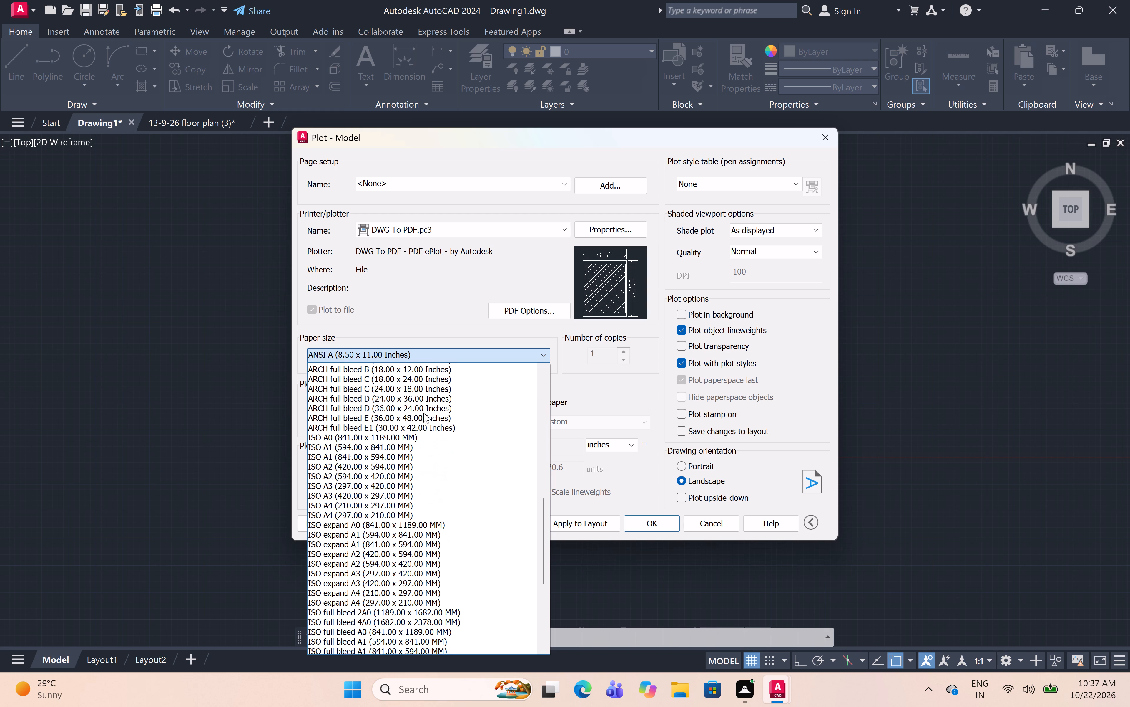
click(365, 516)
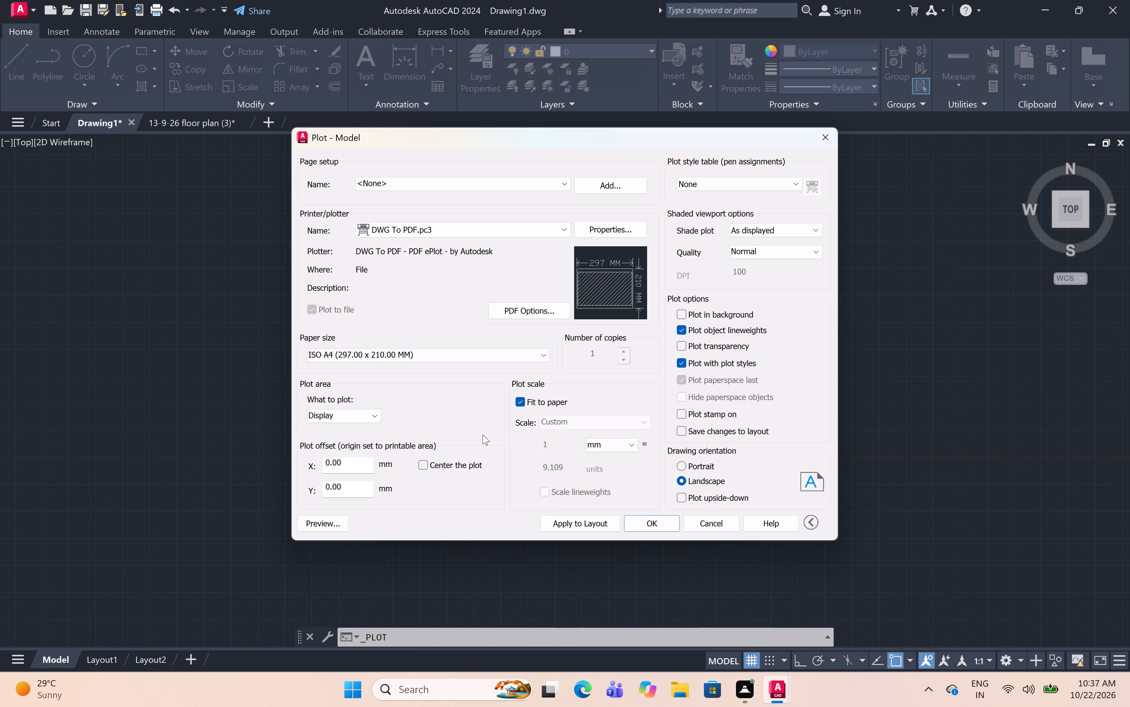
Set the plot area to a window matching the border rectangle's opposite corners and center the plot on the paper.
click(364, 415)
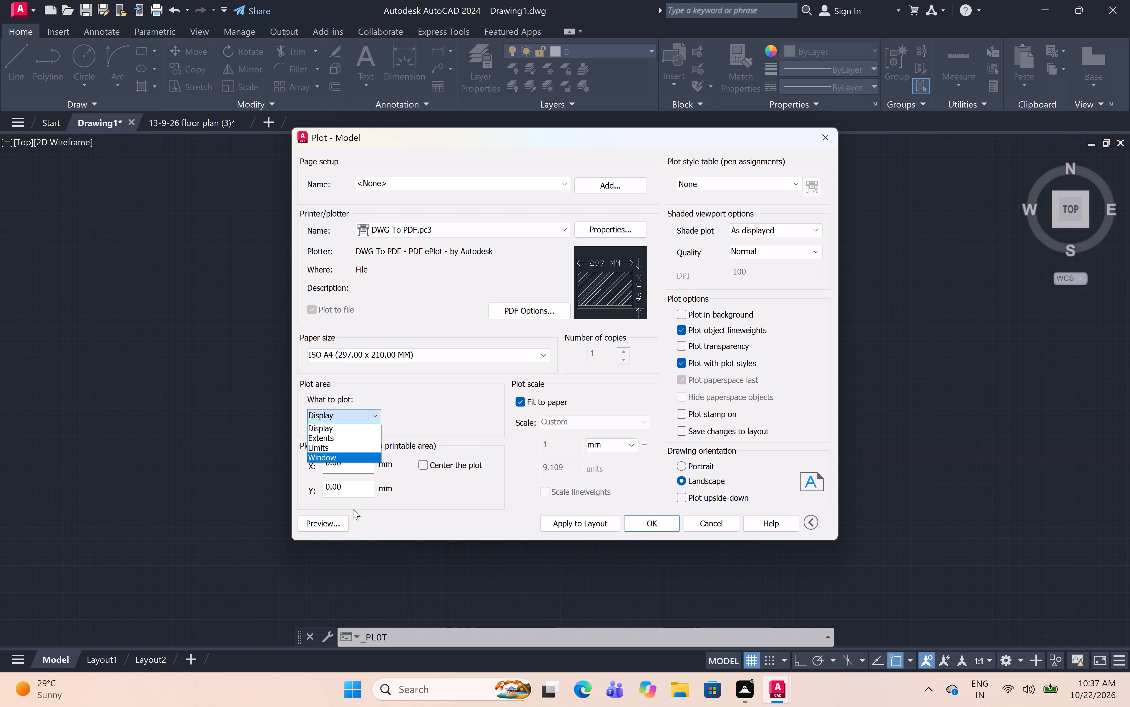
click(365, 455)
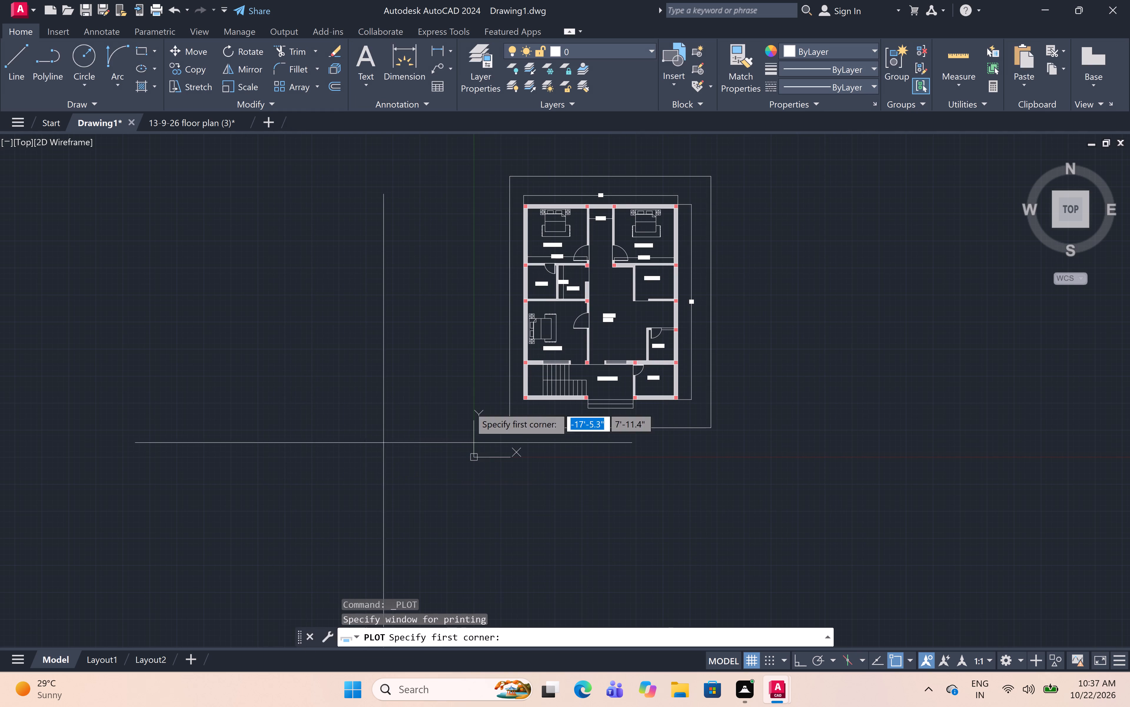
click(509, 175)
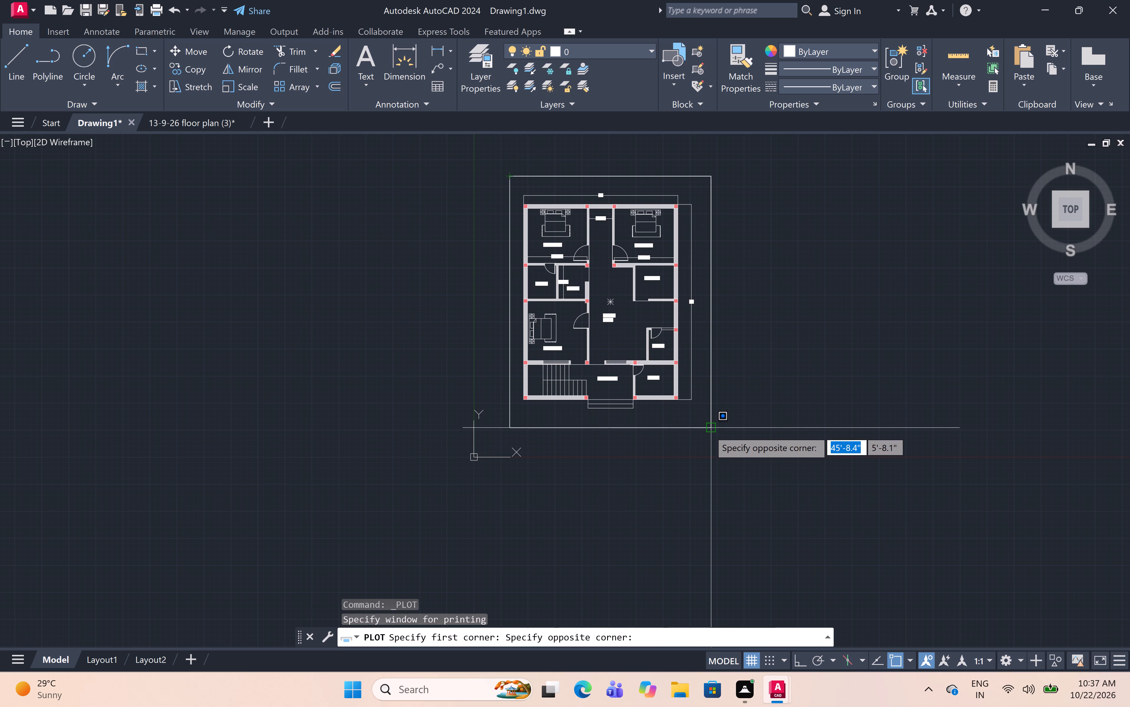
click(709, 430)
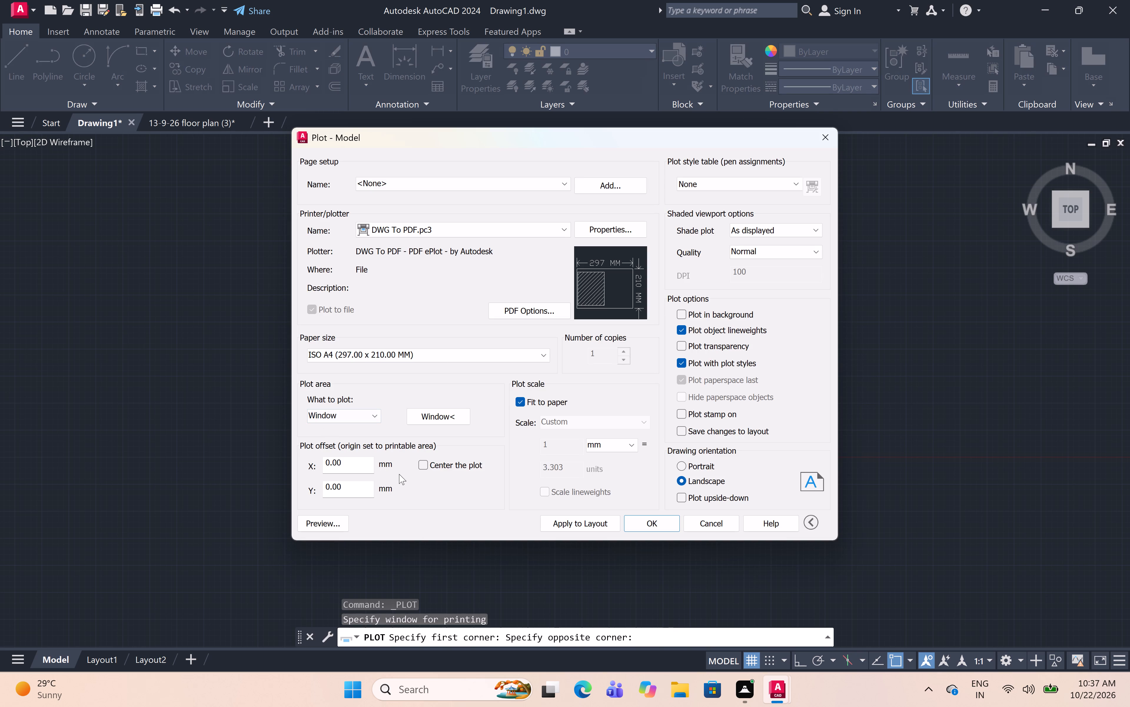
click(424, 462)
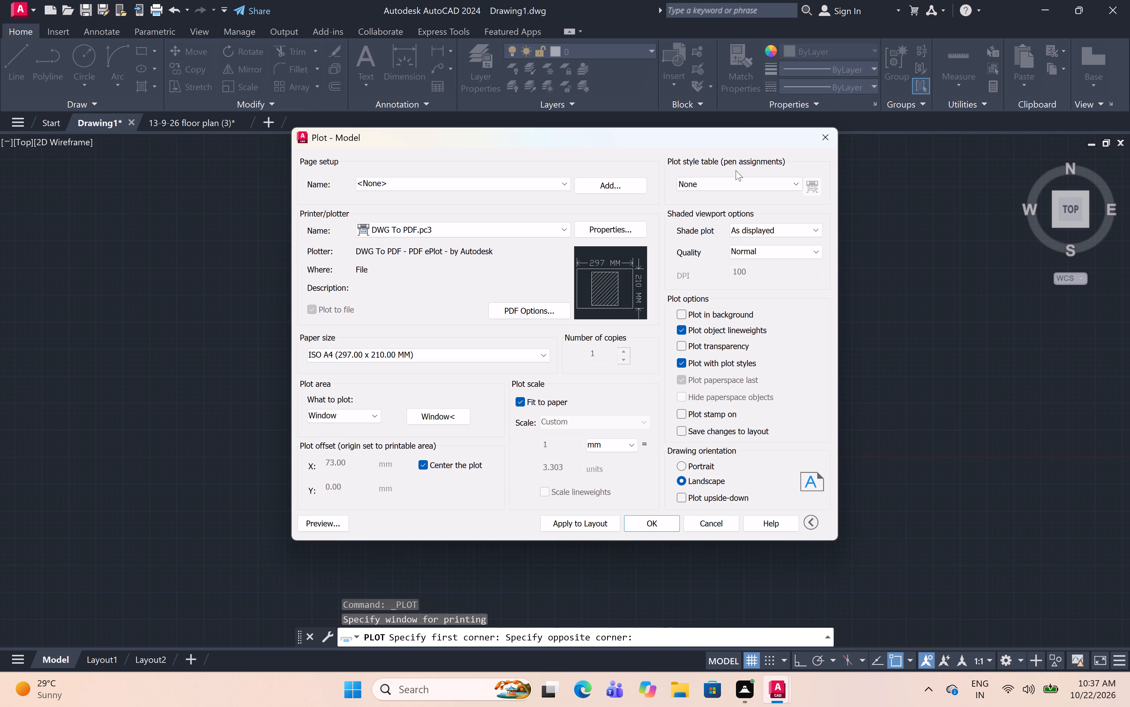
Assign the acad.ctb plot style table to all layouts and apply the plot settings to the layout.
click(740, 189)
click(735, 212)
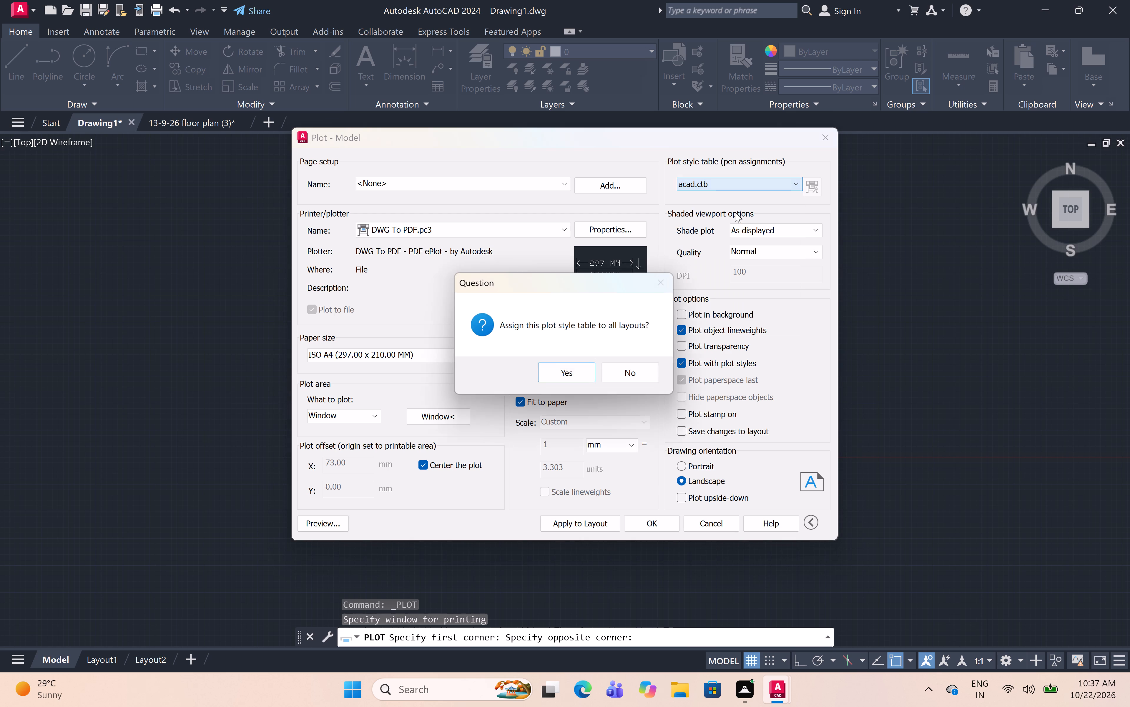
click(579, 381)
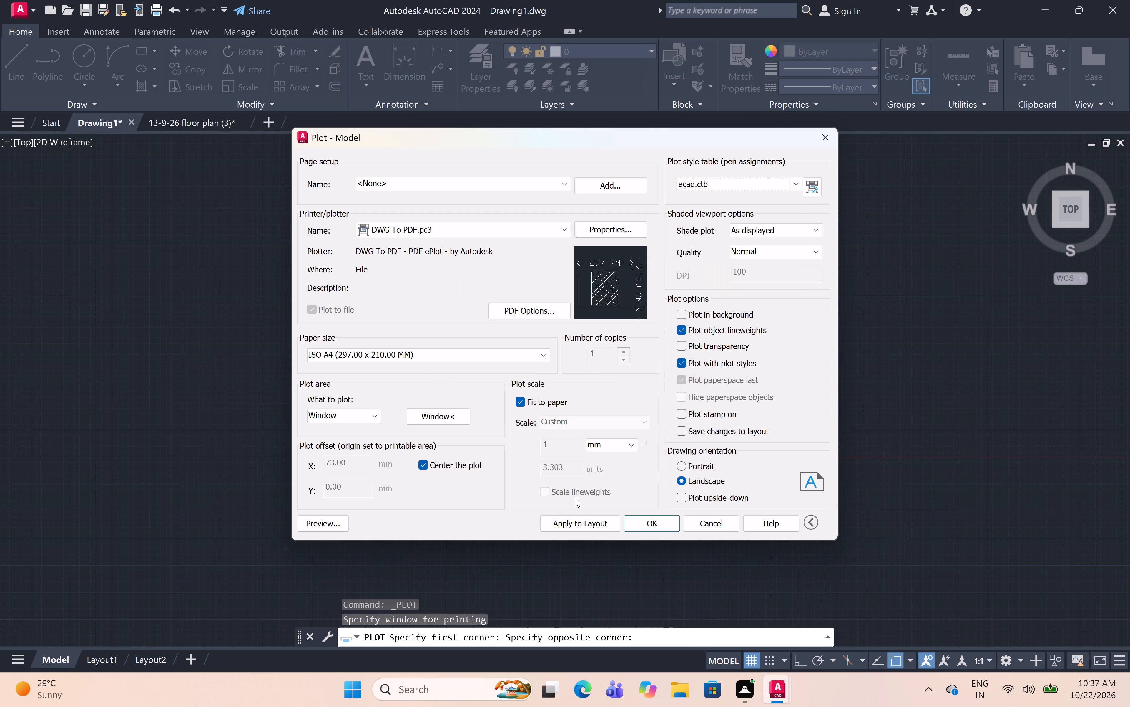
click(572, 528)
Preview the plot, examine the plan's labels and dimensions up close, and return to the plot settings.
click(329, 521)
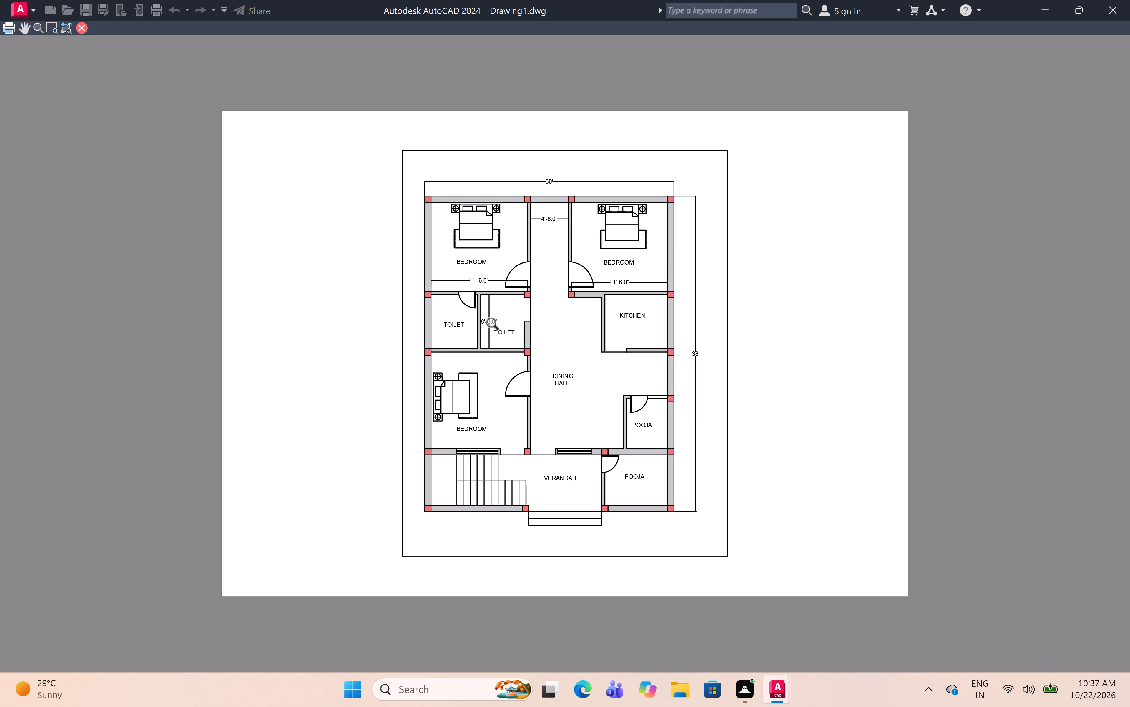
scroll(541, 288, up, 3)
scroll(541, 288, down, 3)
scroll(541, 288, up, 2)
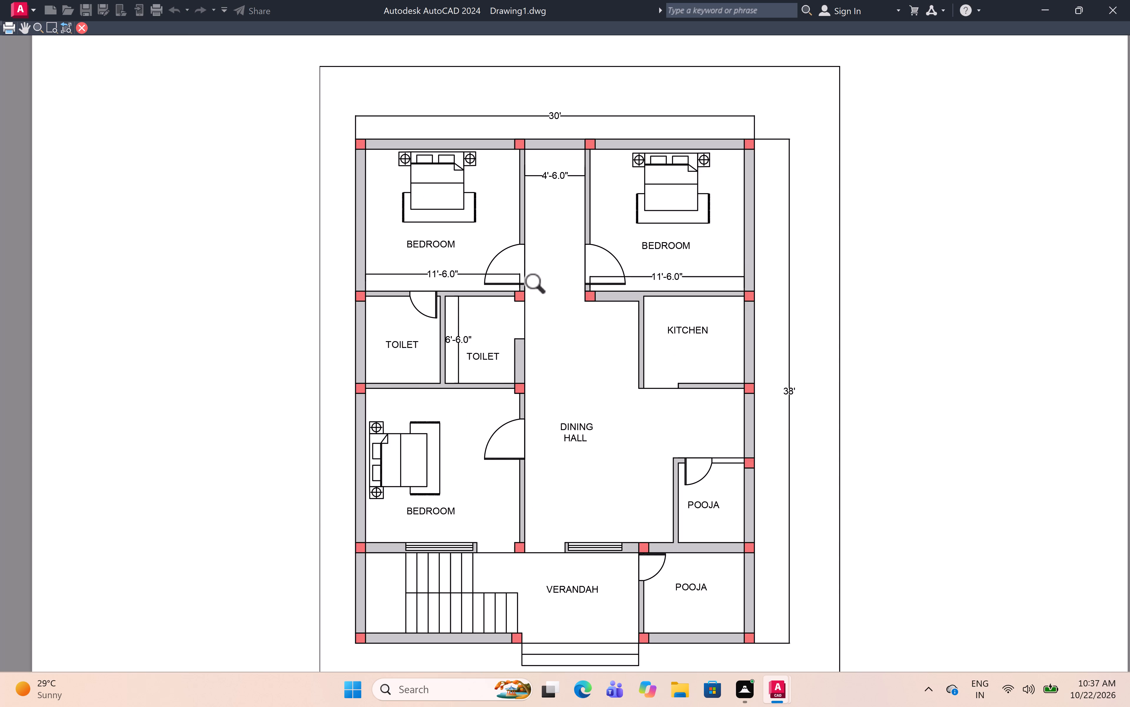
scroll(541, 288, up, 1)
scroll(541, 288, down, 1)
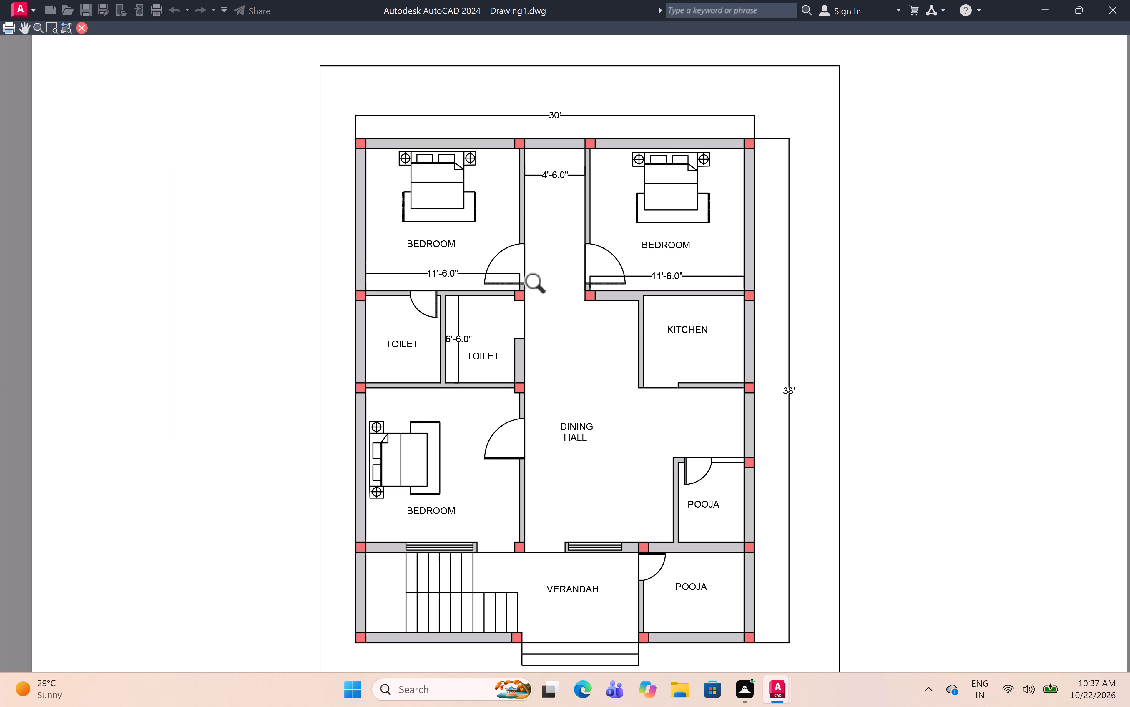
right_drag(529, 306, 521, 315)
click(563, 311)
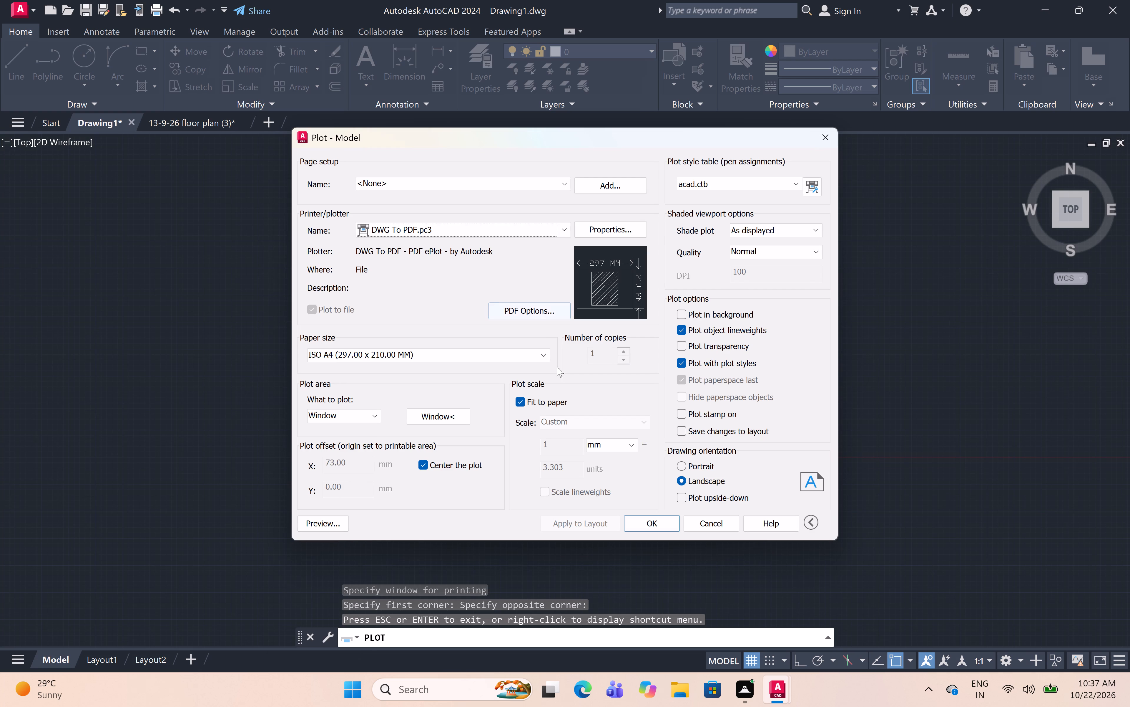
Plot the floor plan to a PDF file named 22-10-26 PLAN (3) in the Documents folder.
click(659, 523)
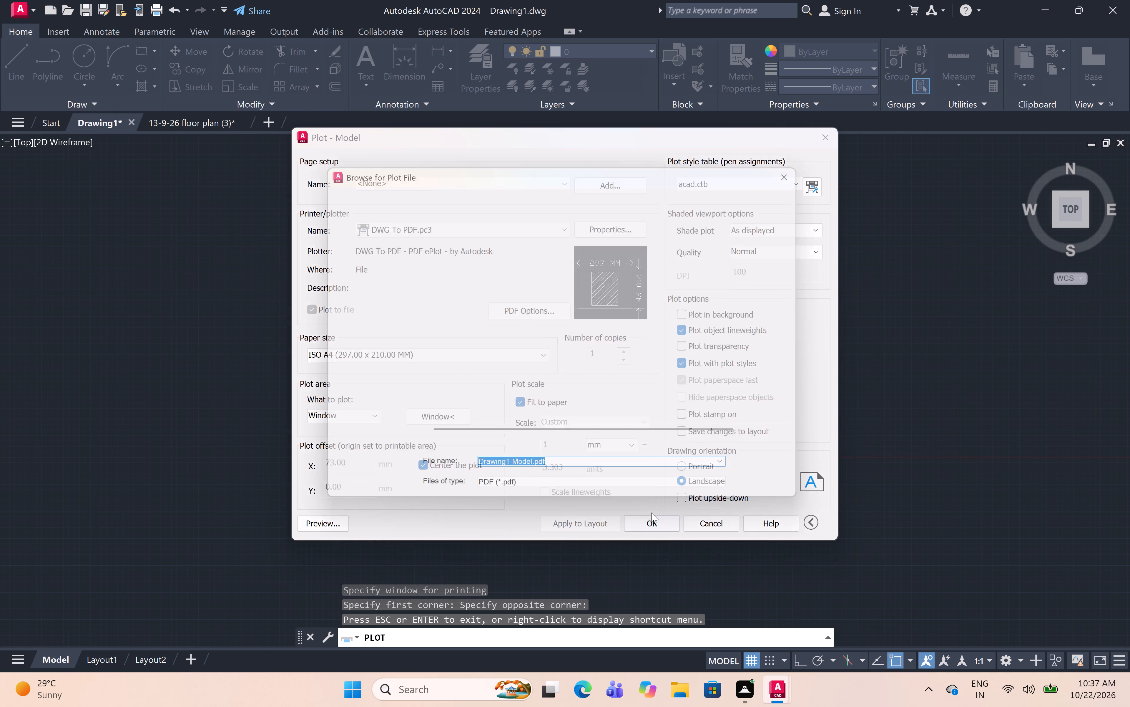
key(BackSpace)
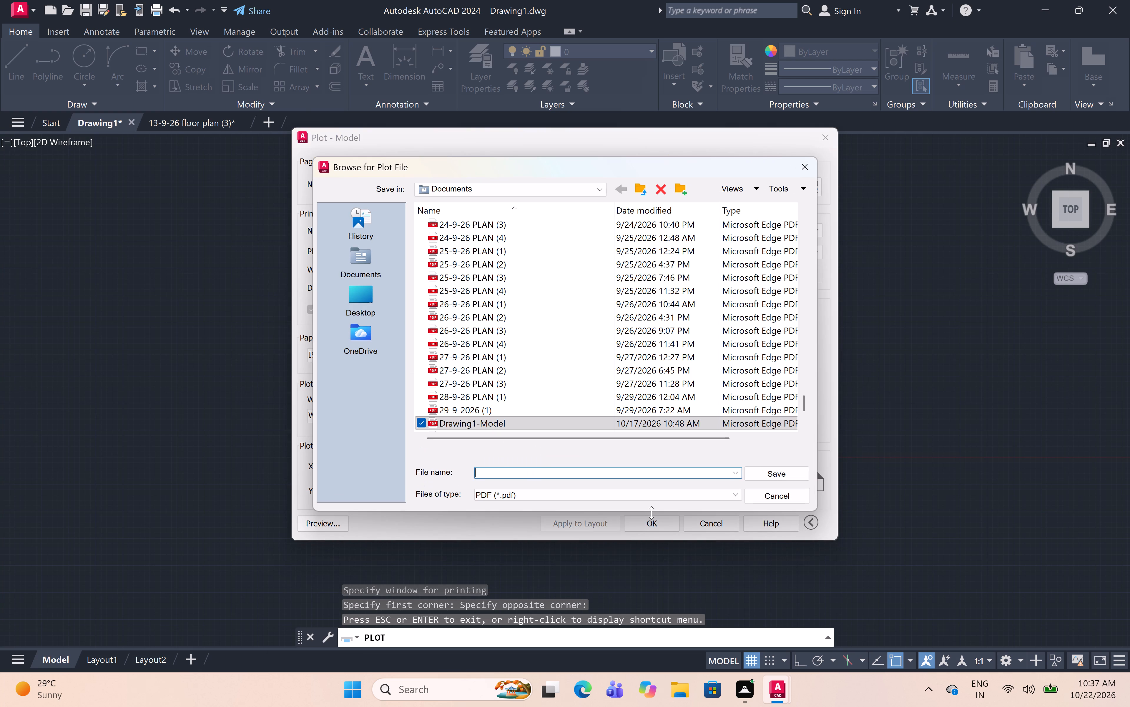
text(22)
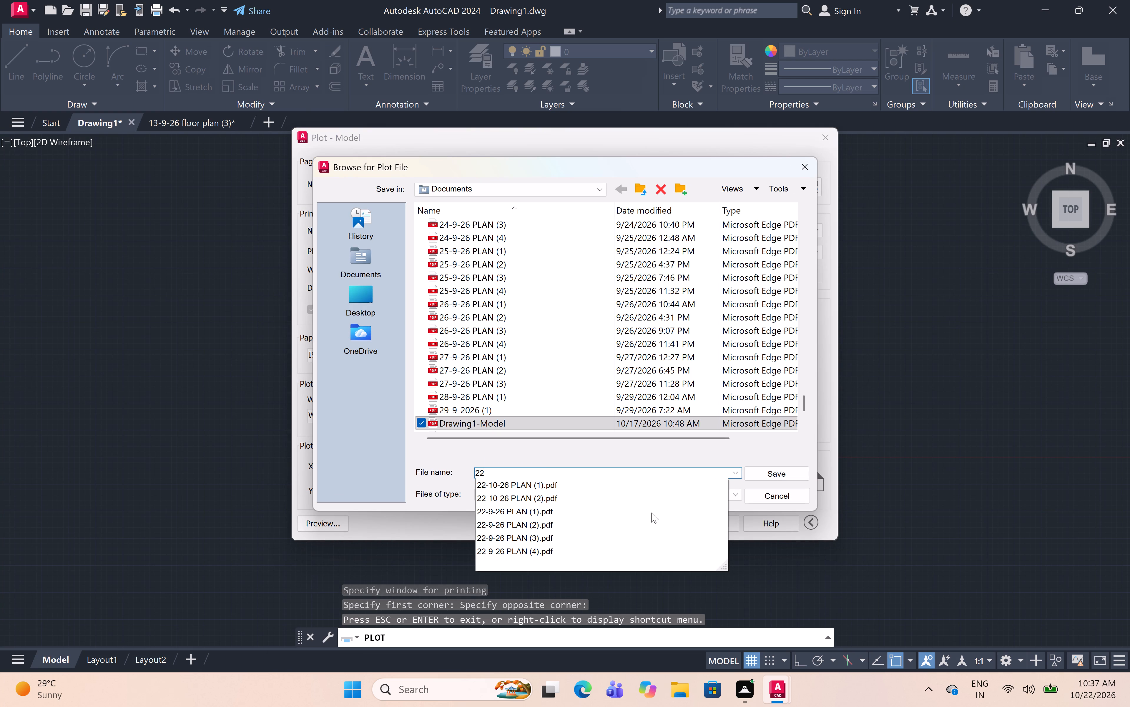
text(-10)
text(-2)
text(6)
key(space)
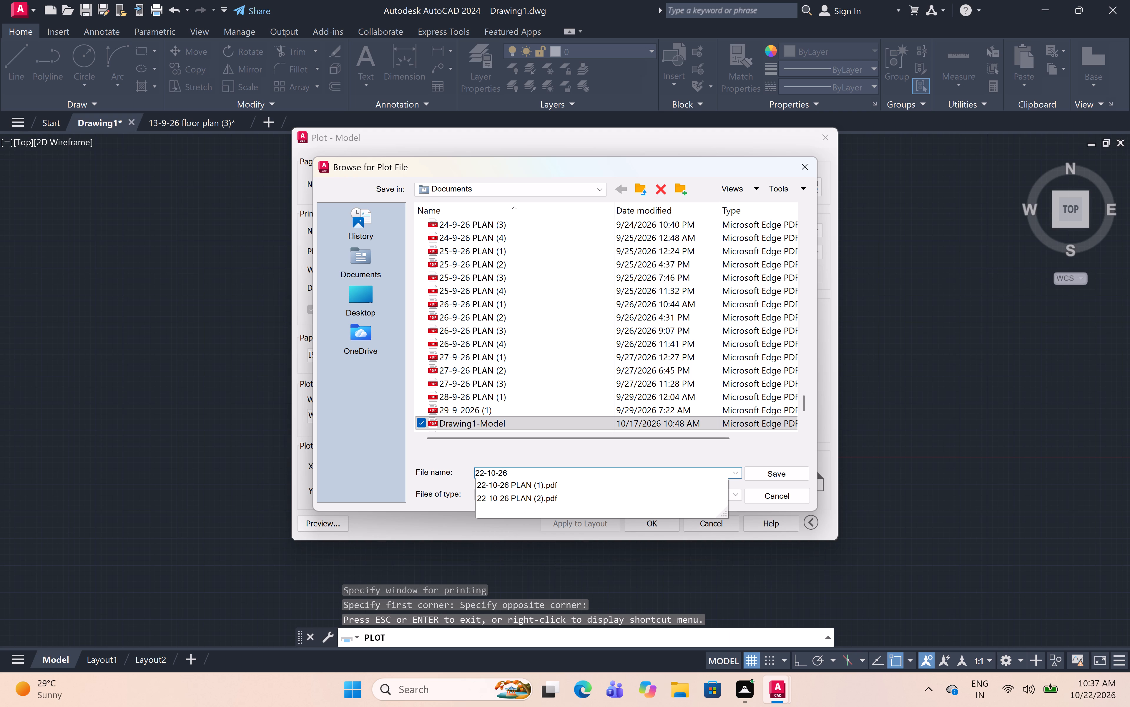
key(p)
key(Delete)
key(l)
text(AN)
key(space)
key(shift+parenleft)
key(3)
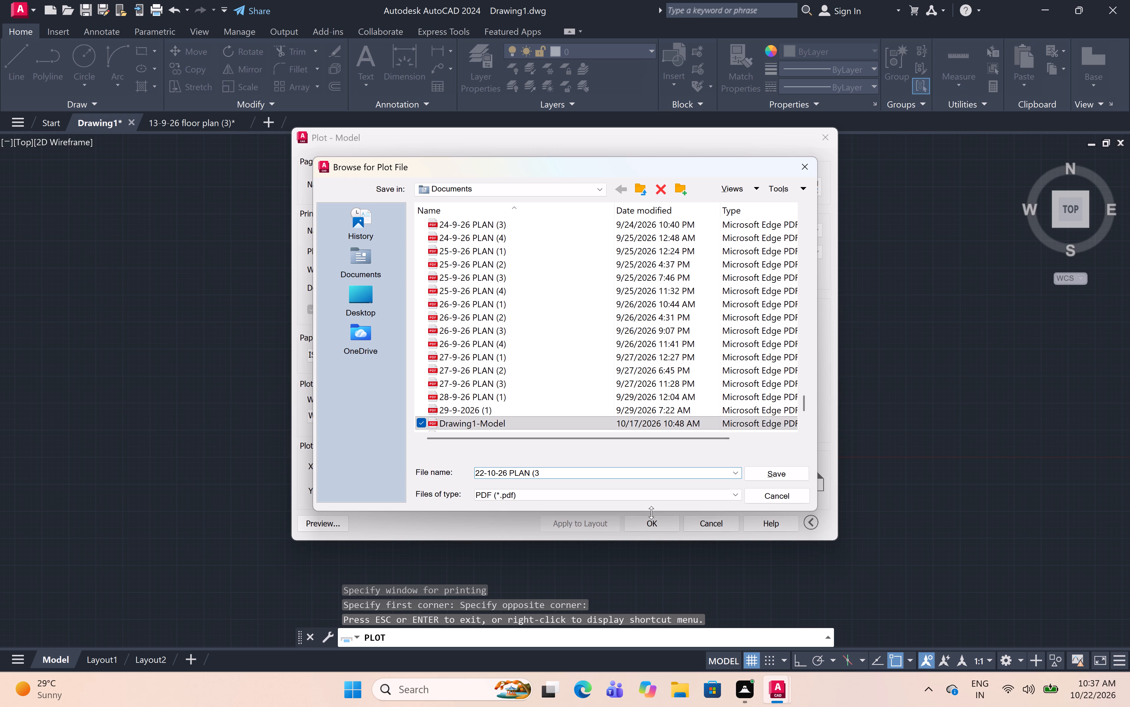
key(0)
key(BackSpace)
key(shift+parenright)
click(793, 466)
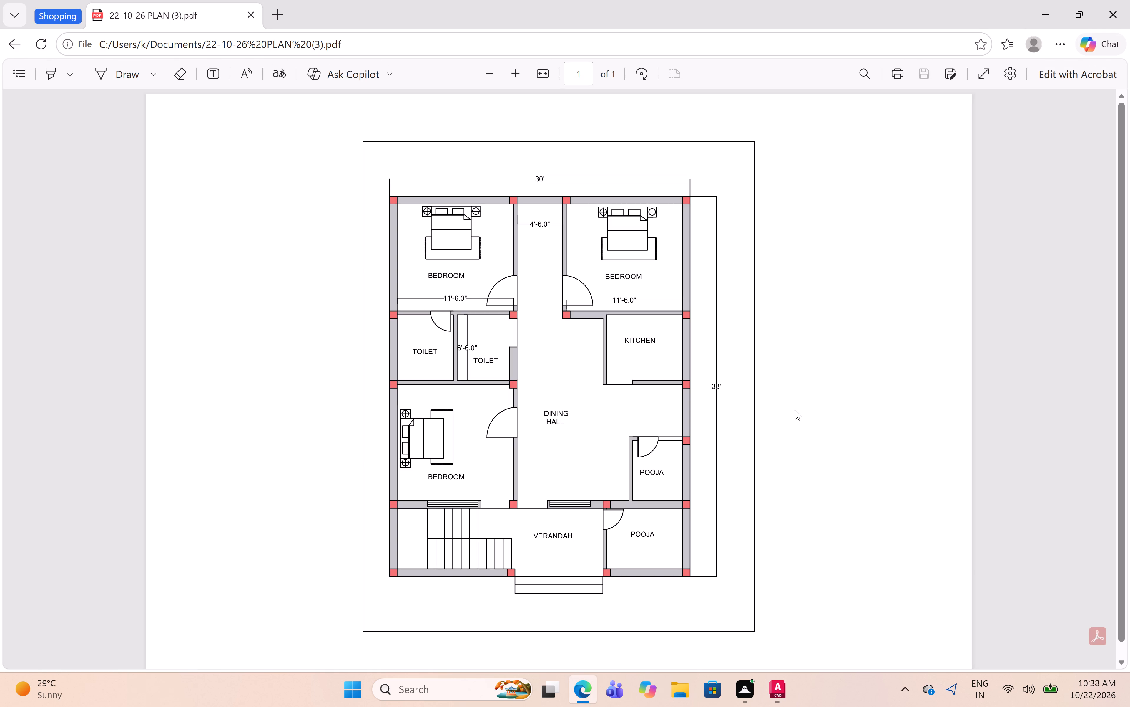
Look over the plotted PDF of the floor plan and close it to return to the drawing.
right_drag(801, 300, 798, 300)
click(901, 196)
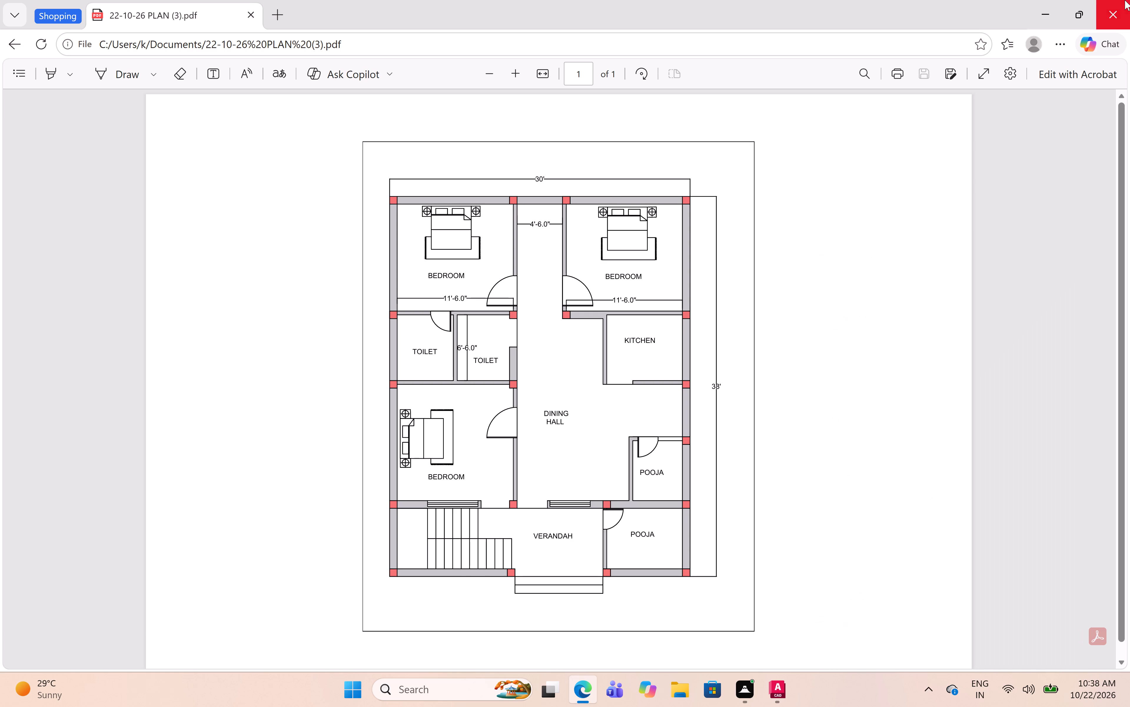
click(1116, 11)
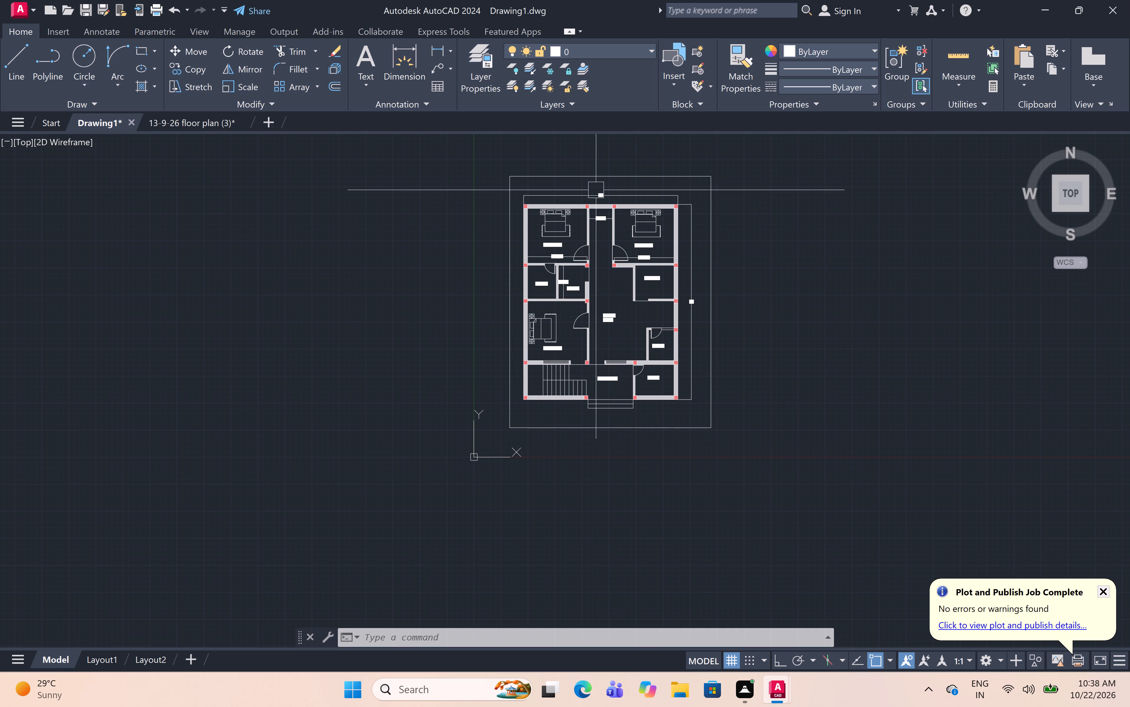
Change the colour of the solid wall hatch across the floor plan to white.
scroll(574, 219, up, 4)
middle_drag(583, 202, 577, 265)
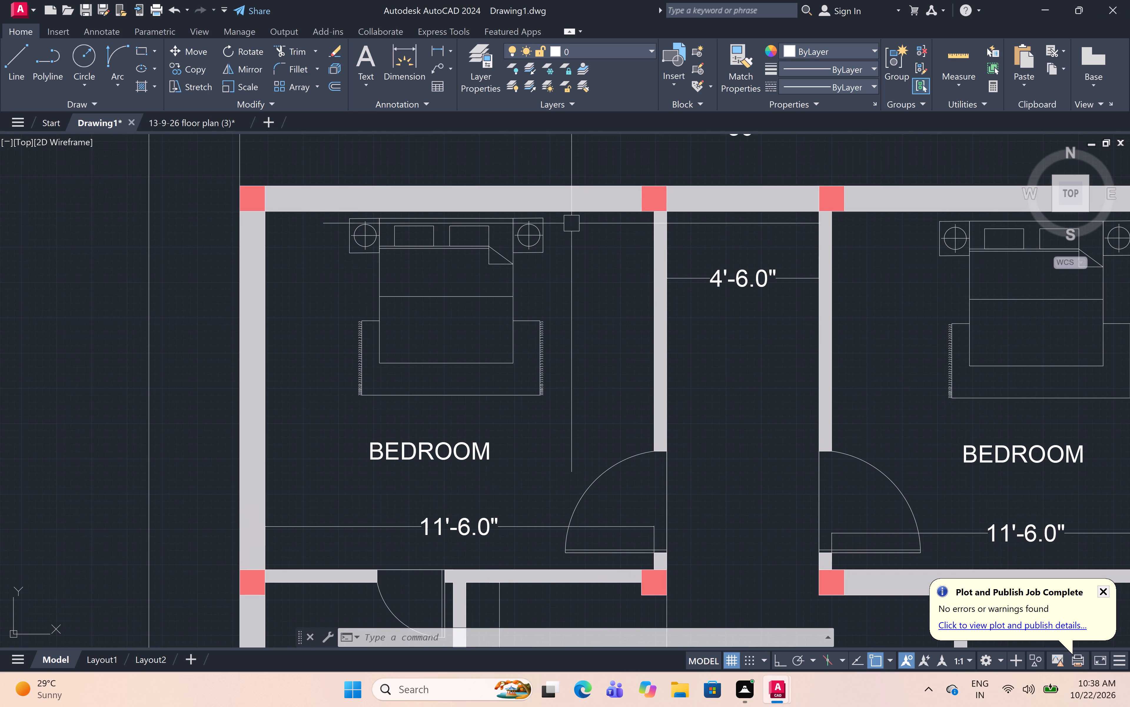
click(576, 192)
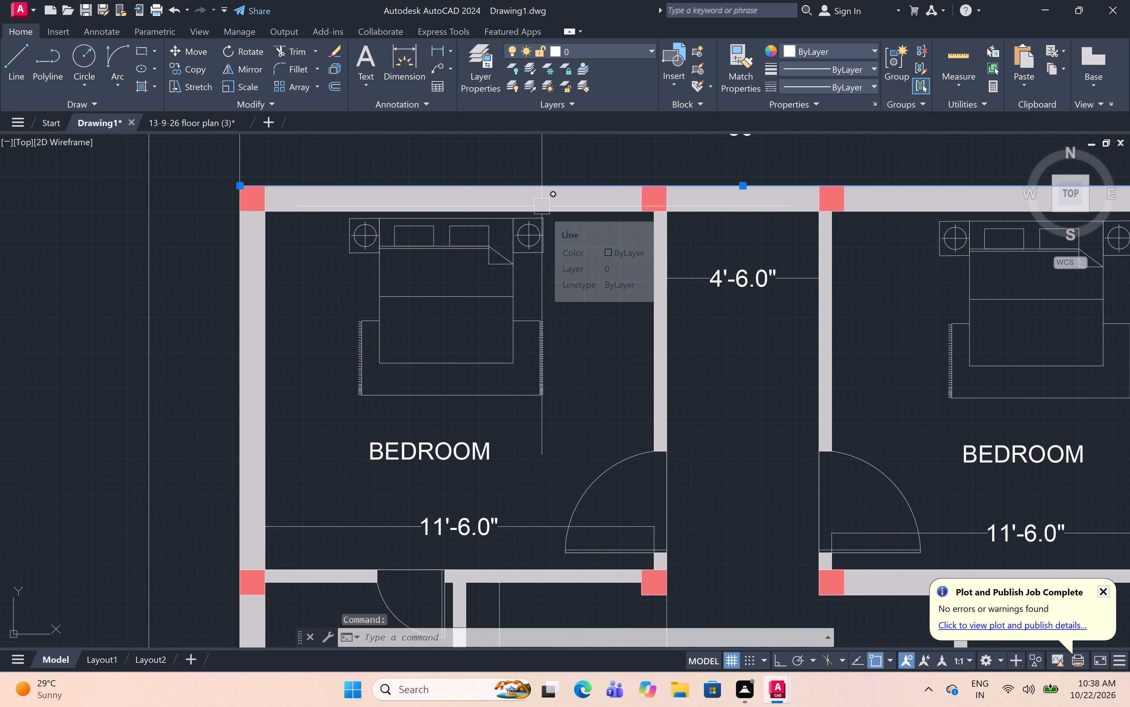
key(Escape)
click(542, 205)
key(Escape)
click(542, 200)
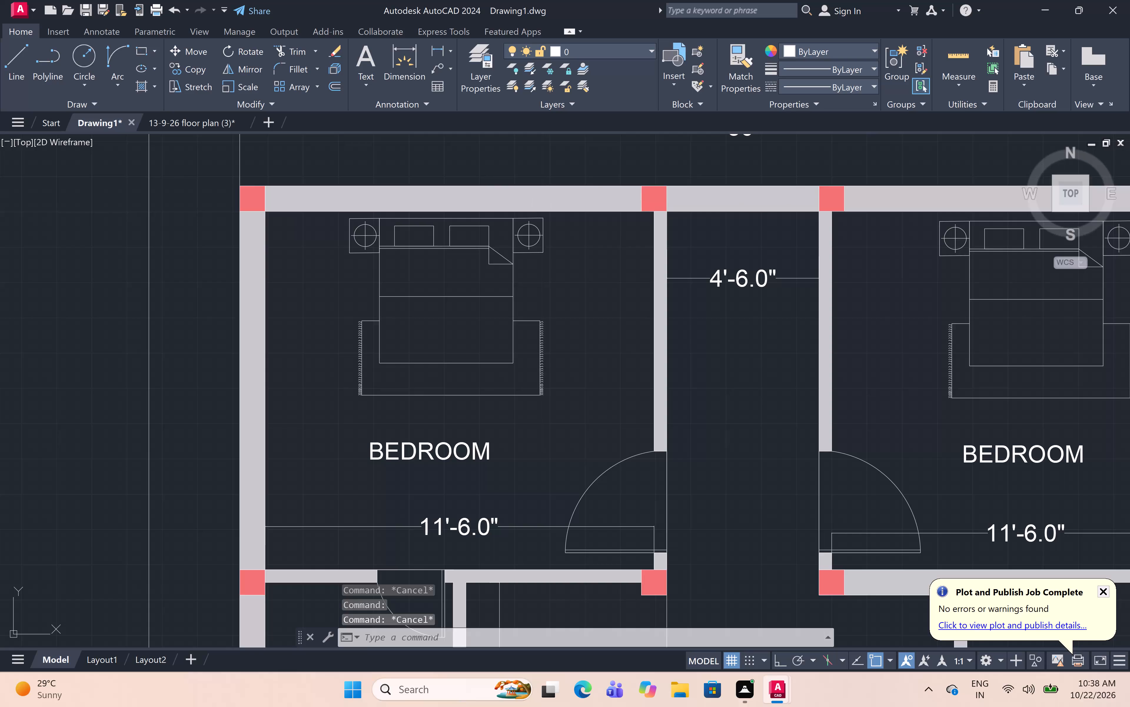
scroll(514, 205, down, 5)
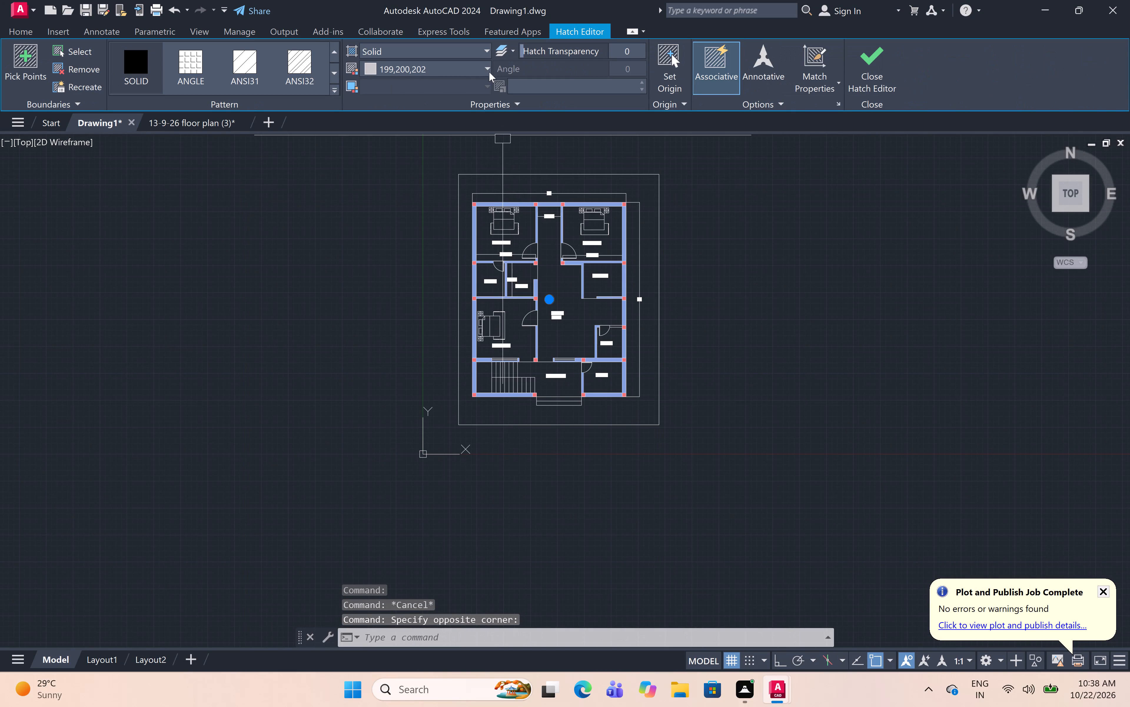
click(477, 66)
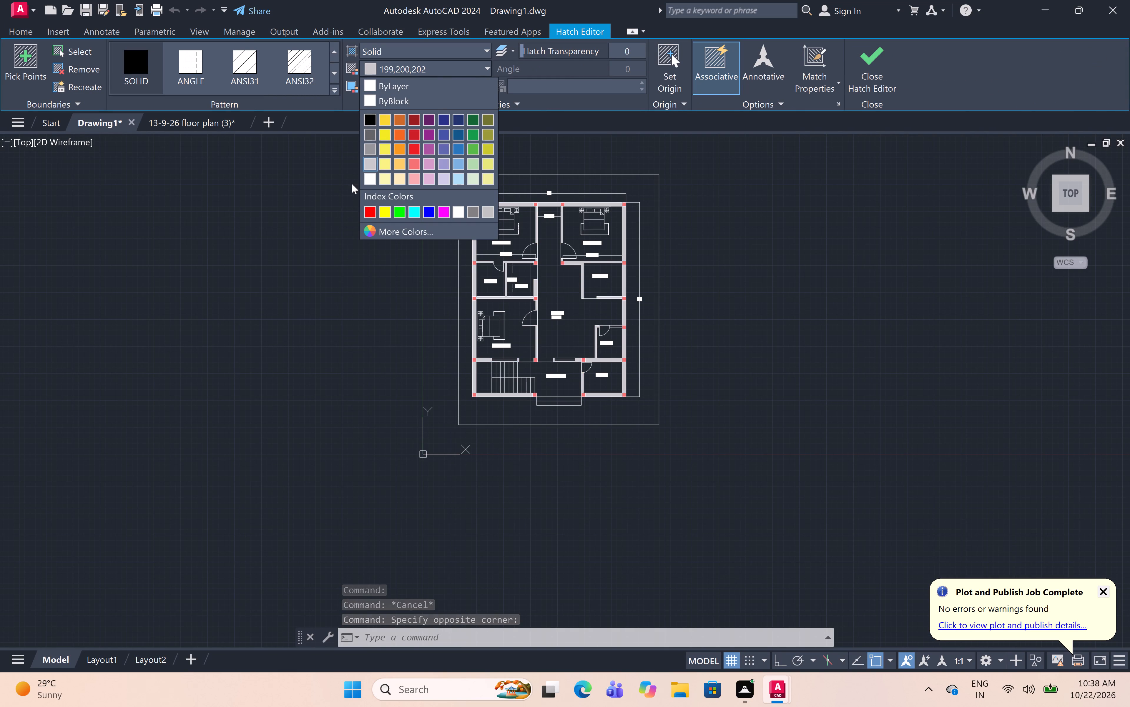
click(368, 177)
key(Escape)
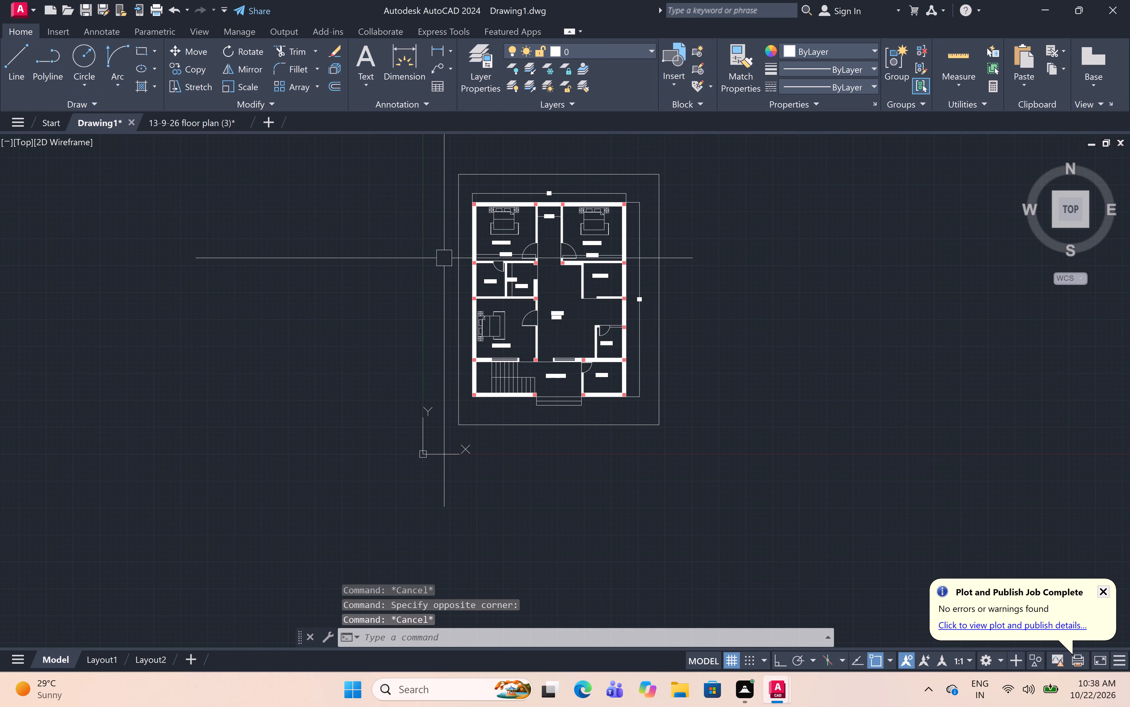
Plot the plan to PDF again with the same plot settings, overwriting 22-10-26 PLAN (3).pdf in the Documents folder.
scroll(474, 272, up, 2)
middle_drag(474, 271, 332, 316)
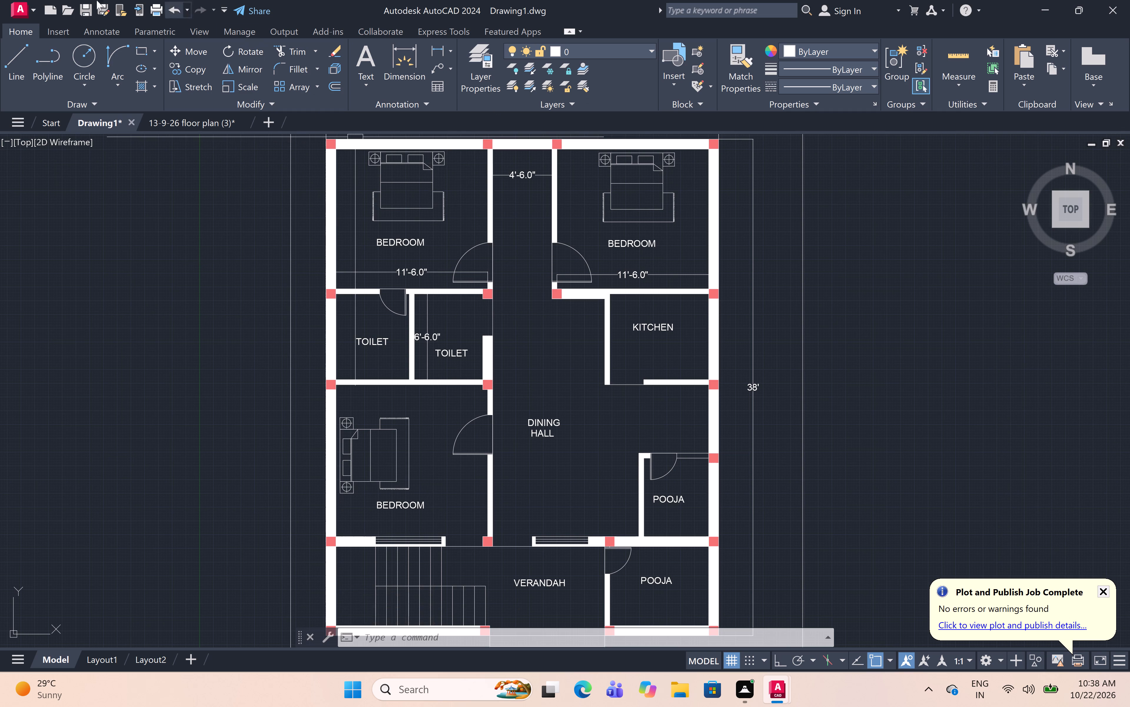
click(154, 9)
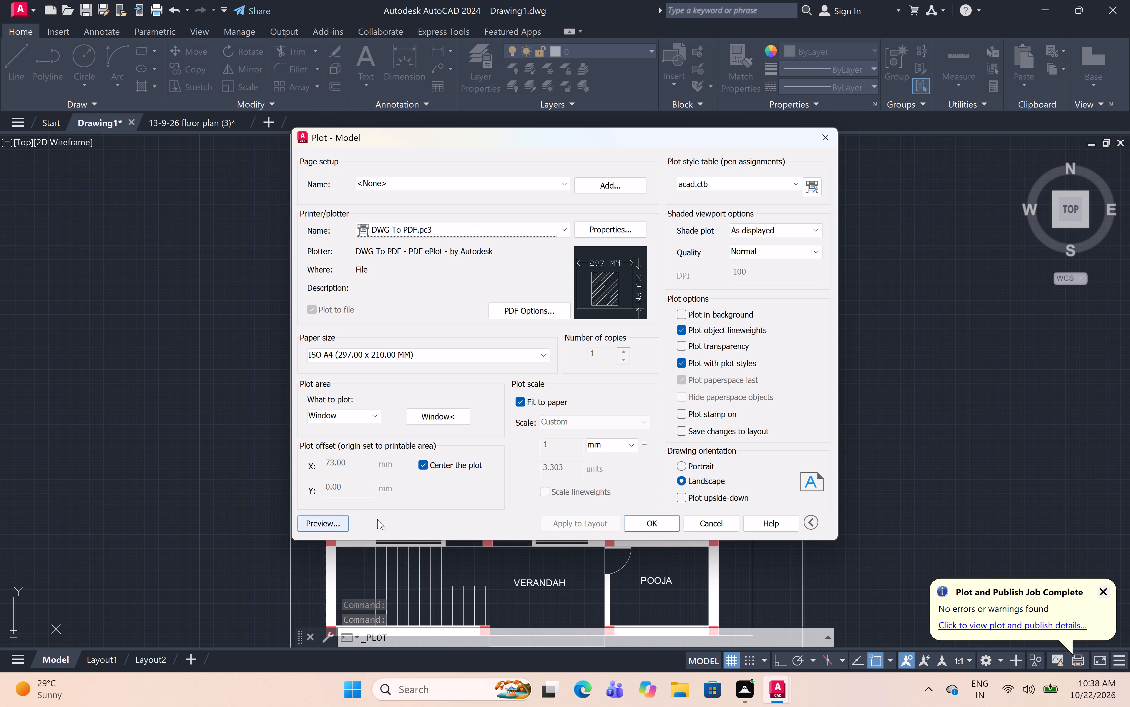
click(645, 527)
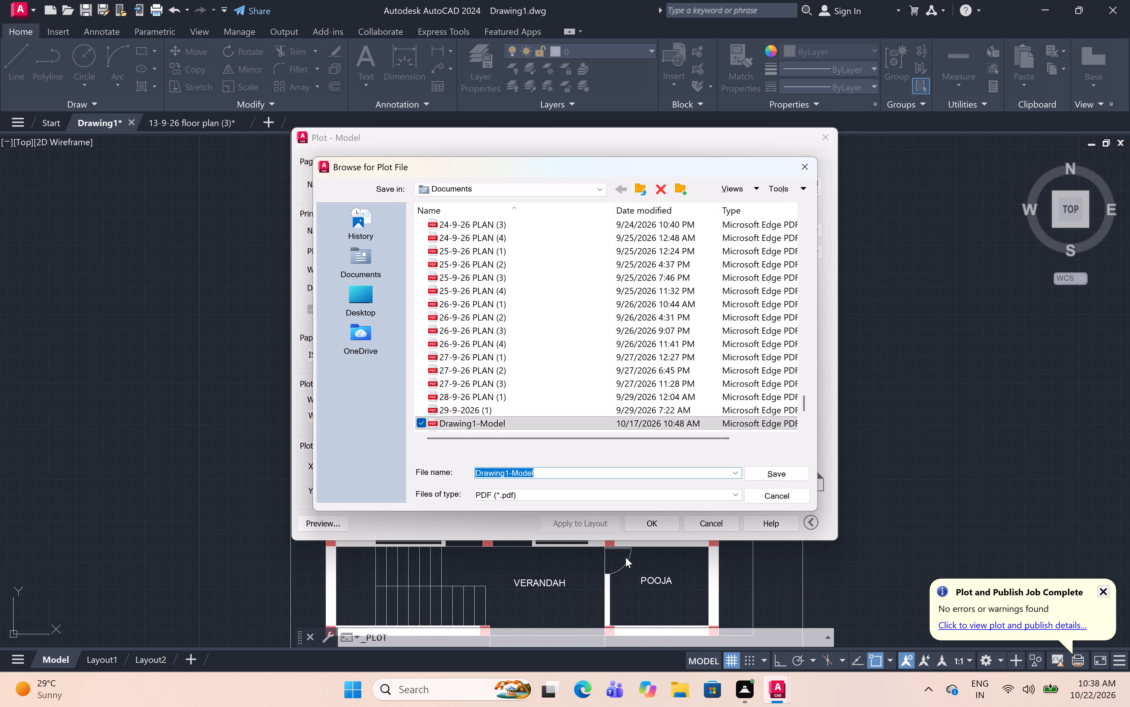
key(BackSpace)
text(22-10-2)
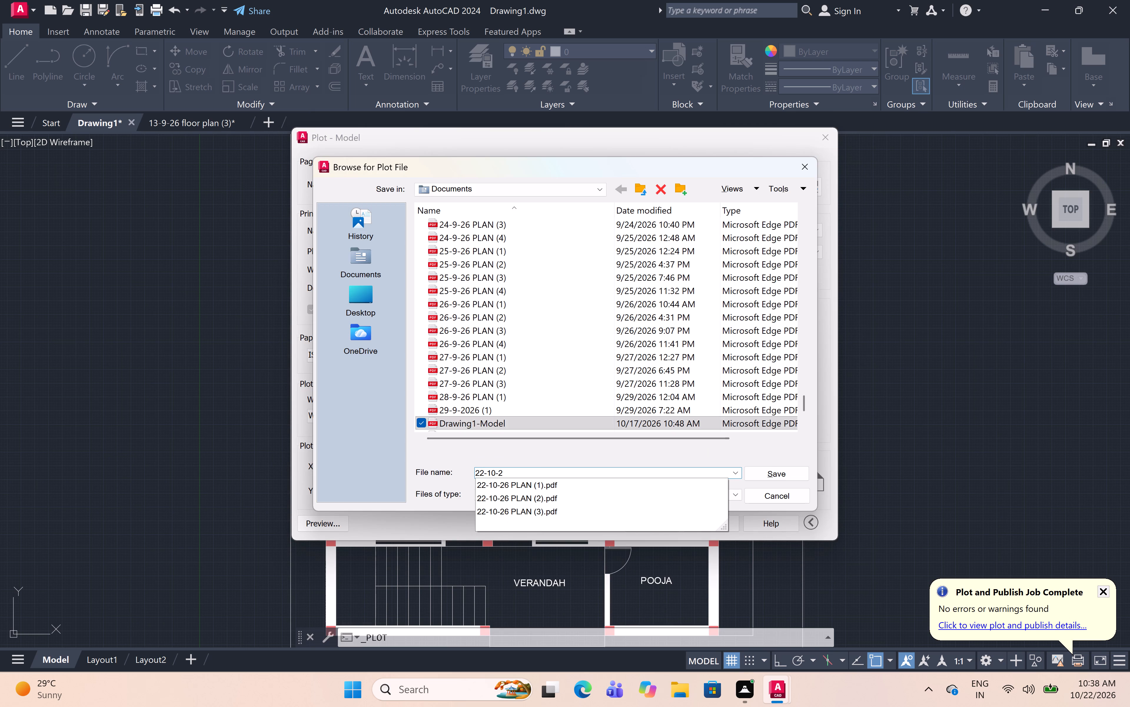
text(6 PL)
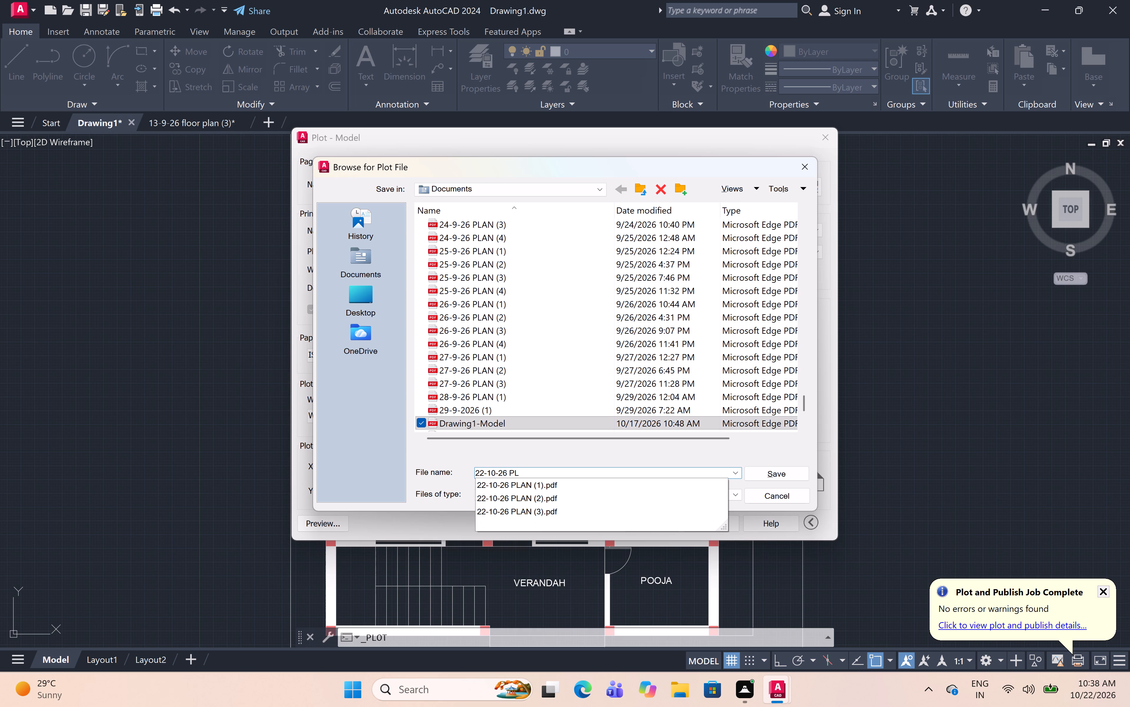
click(619, 515)
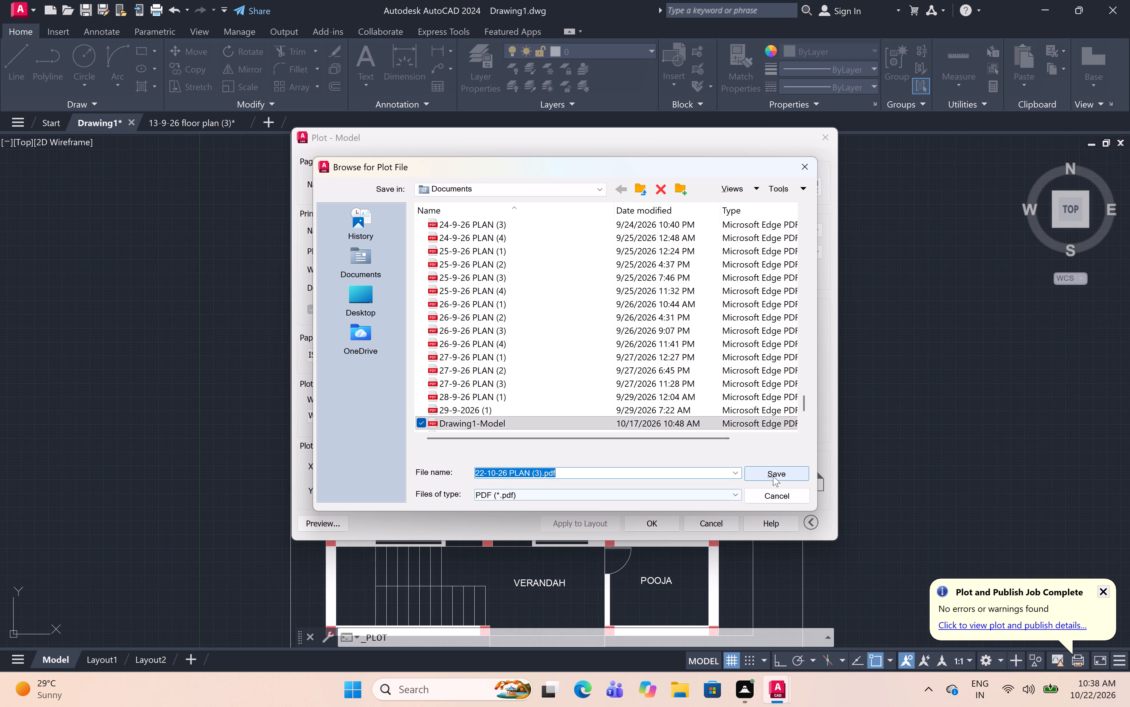
click(776, 476)
click(628, 348)
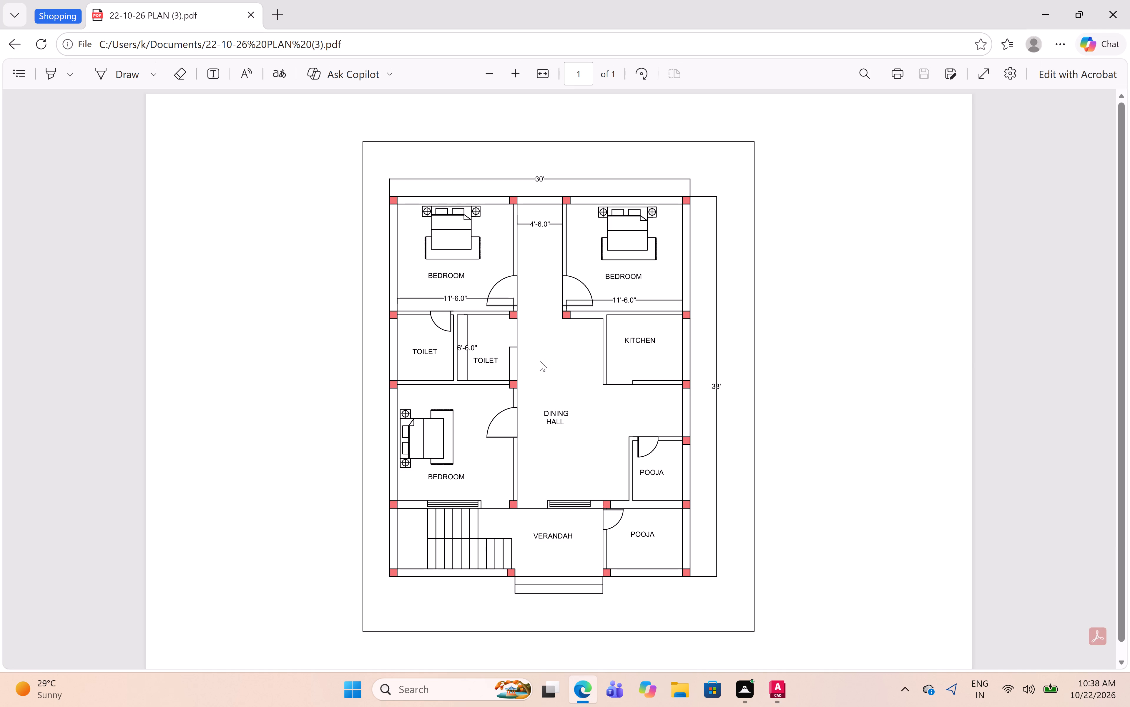
Check the replotted PDF and close it to return to the drawing.
key(ctrl+z)
click(1119, 11)
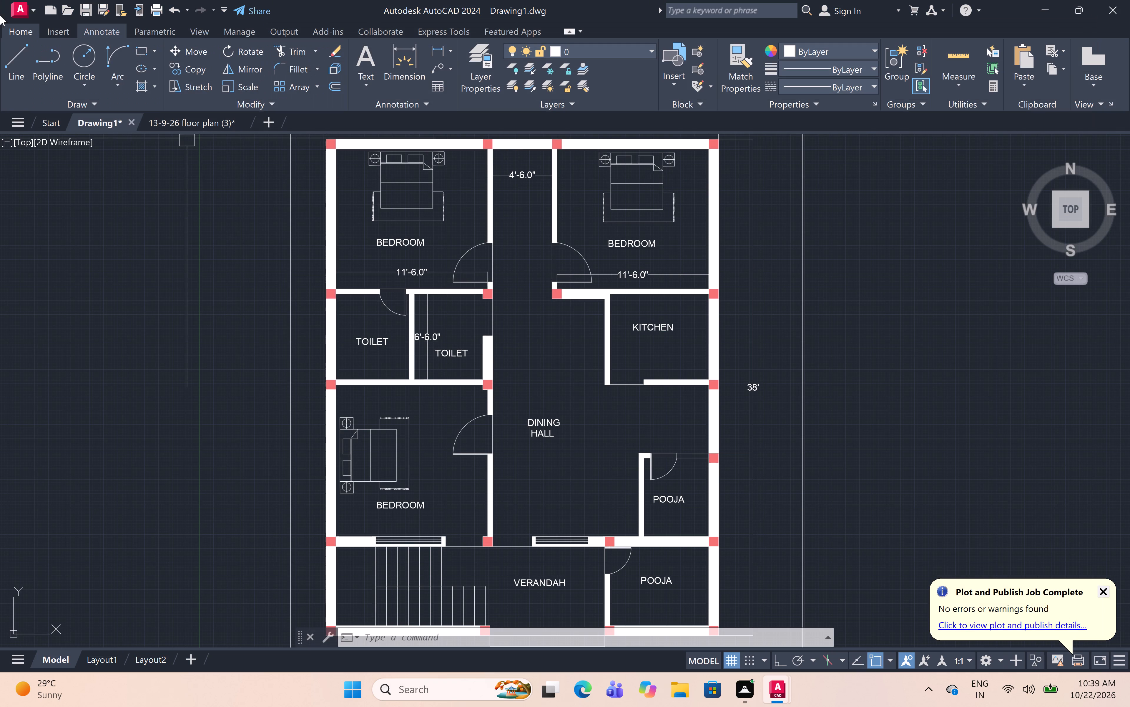
Save the drawing in the Documents folder as 22-10-26 PLAN (3) in AutoCAD 2018 Drawing format.
click(16, 7)
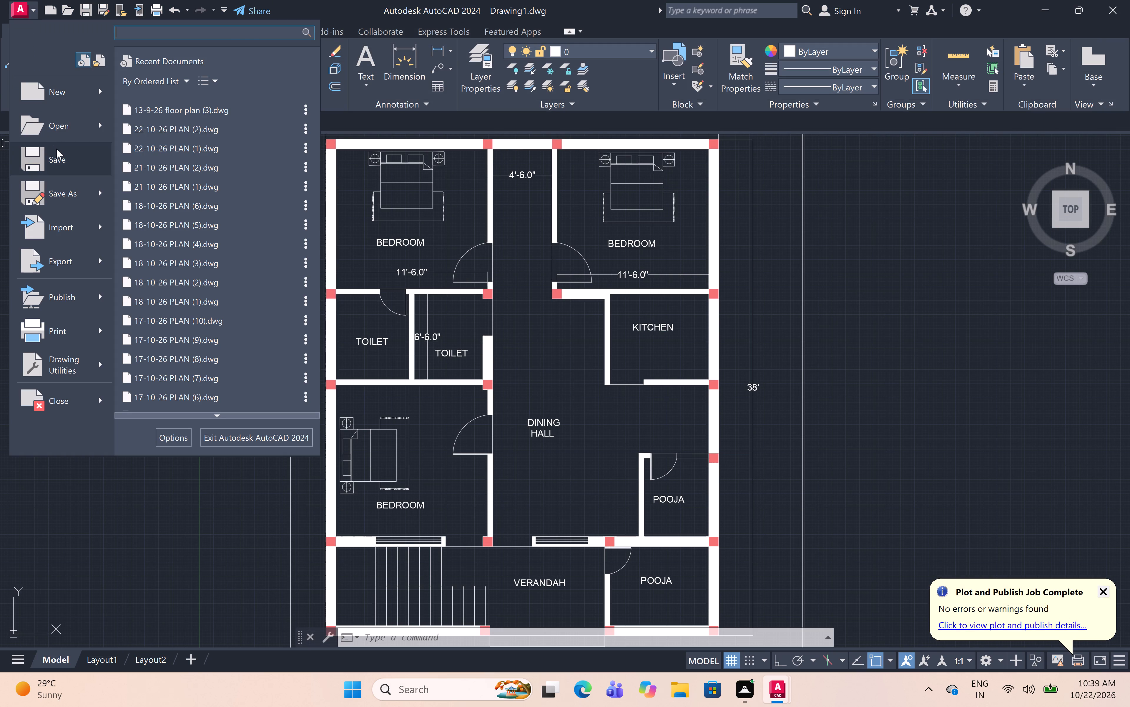
click(59, 165)
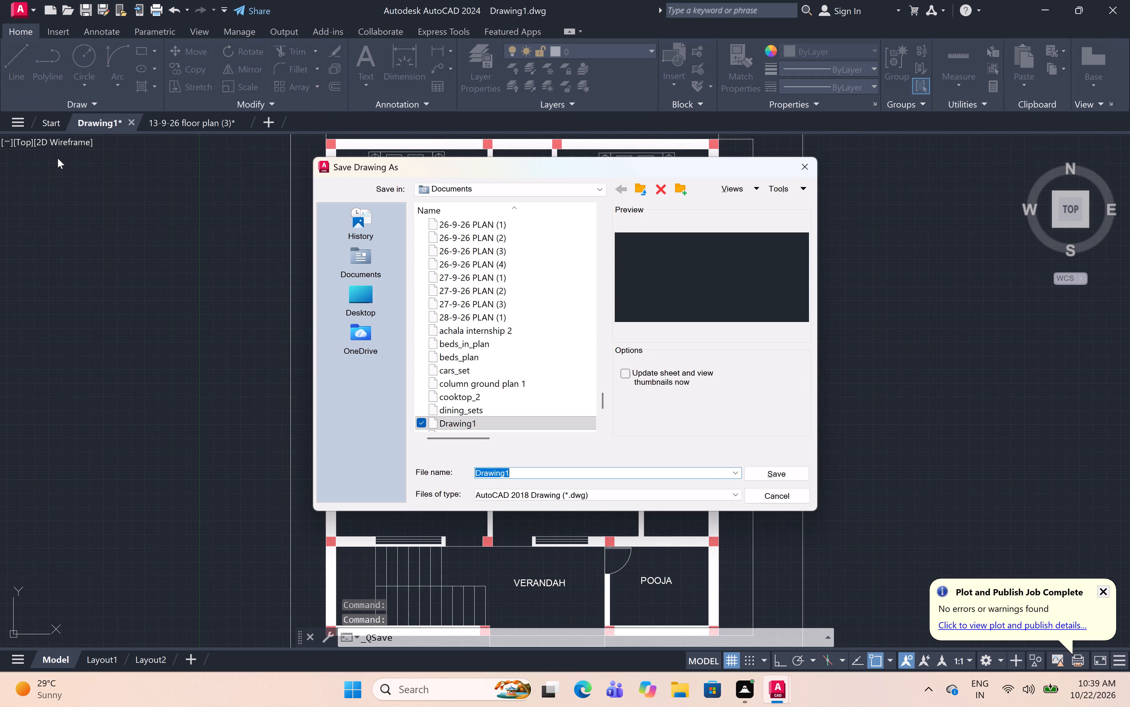
key(BackSpace)
text(22)
text(-20-)
key(BackSpace)
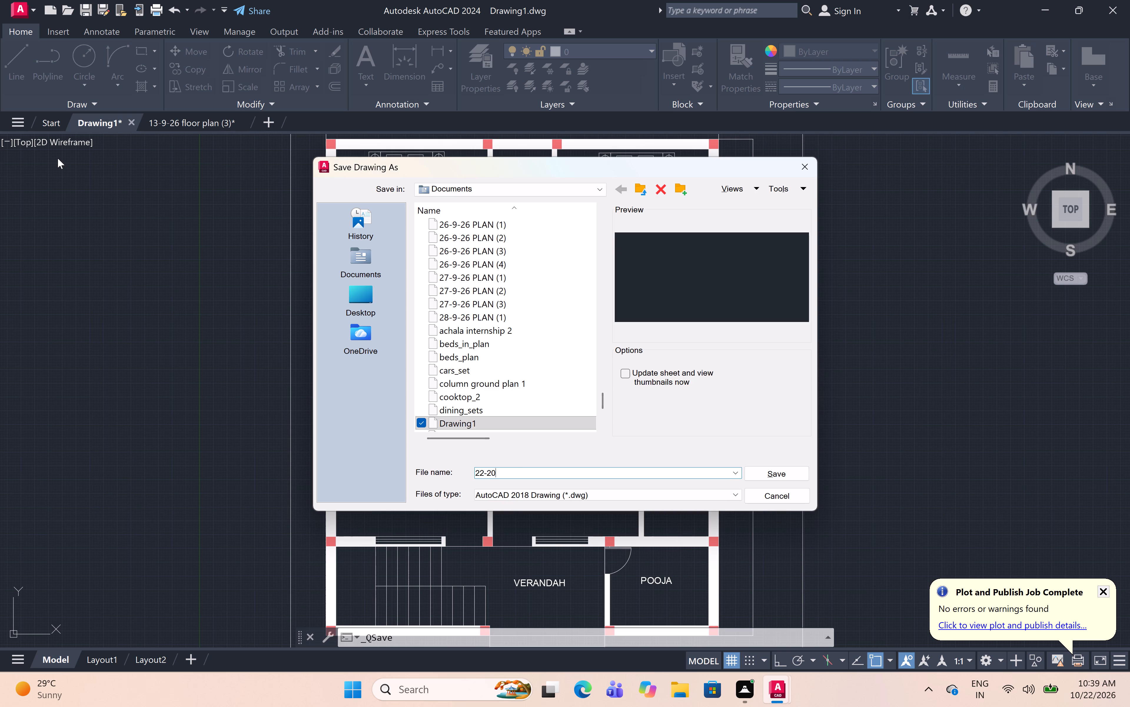
key(BackSpace)
key(BackSpace)
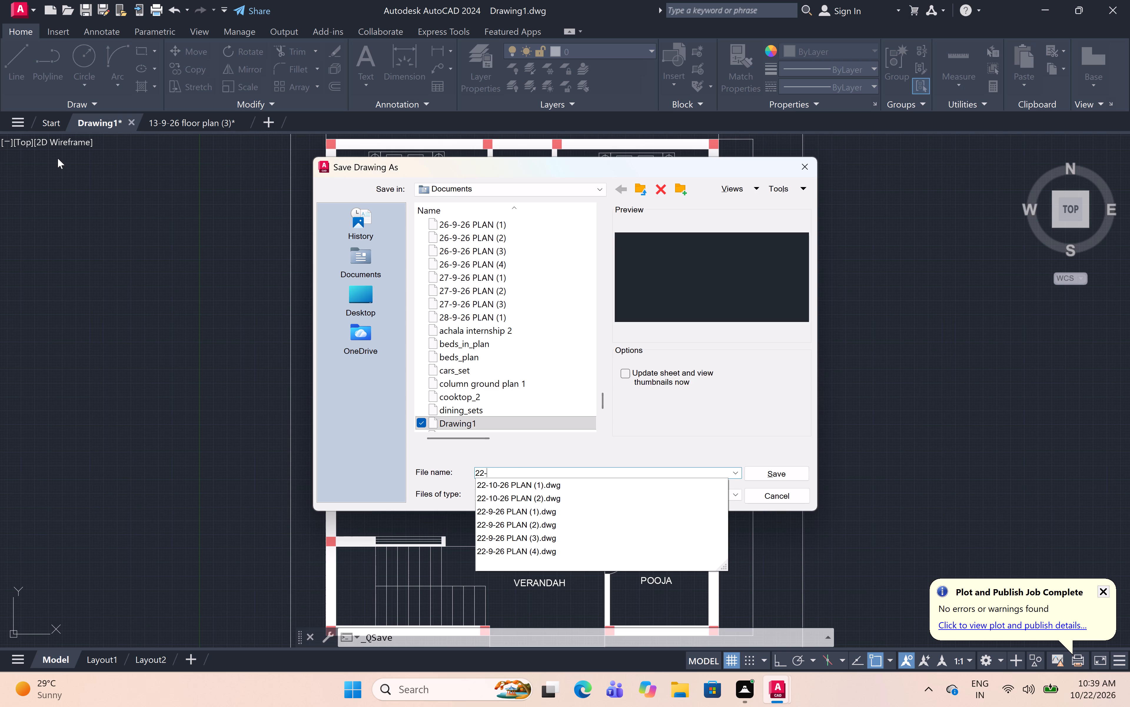
key(1)
text(0-)
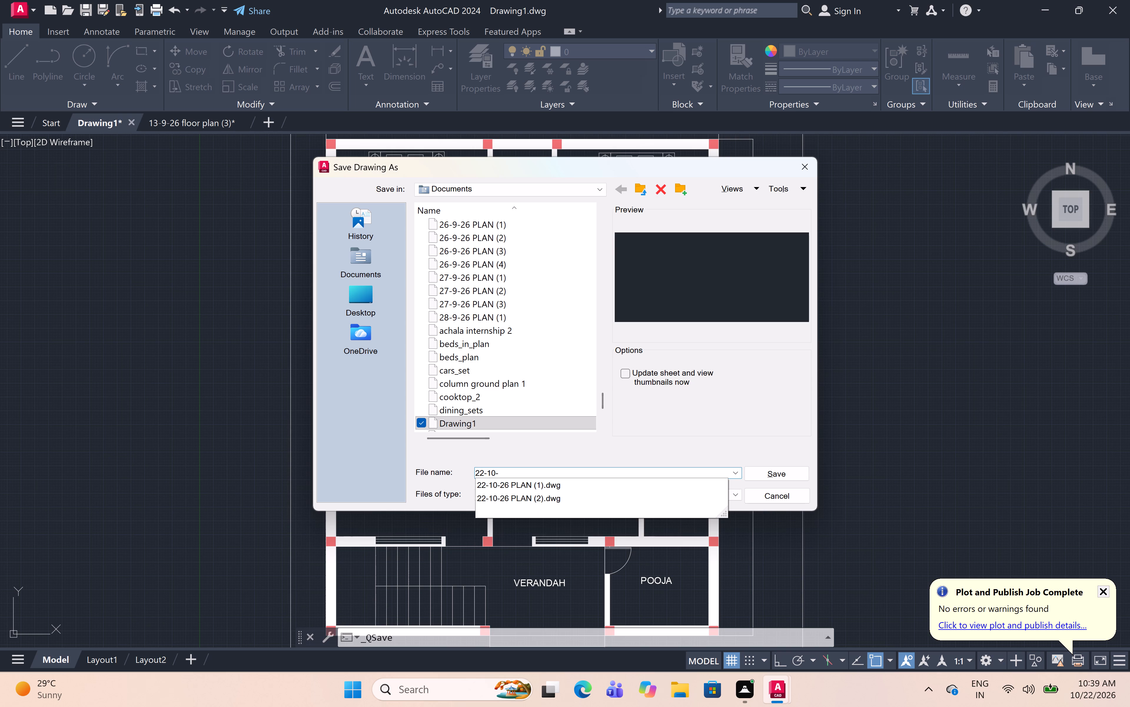
text(26)
key(space)
text(PLAN)
key(space)
key(shift+parenleft)
key(3)
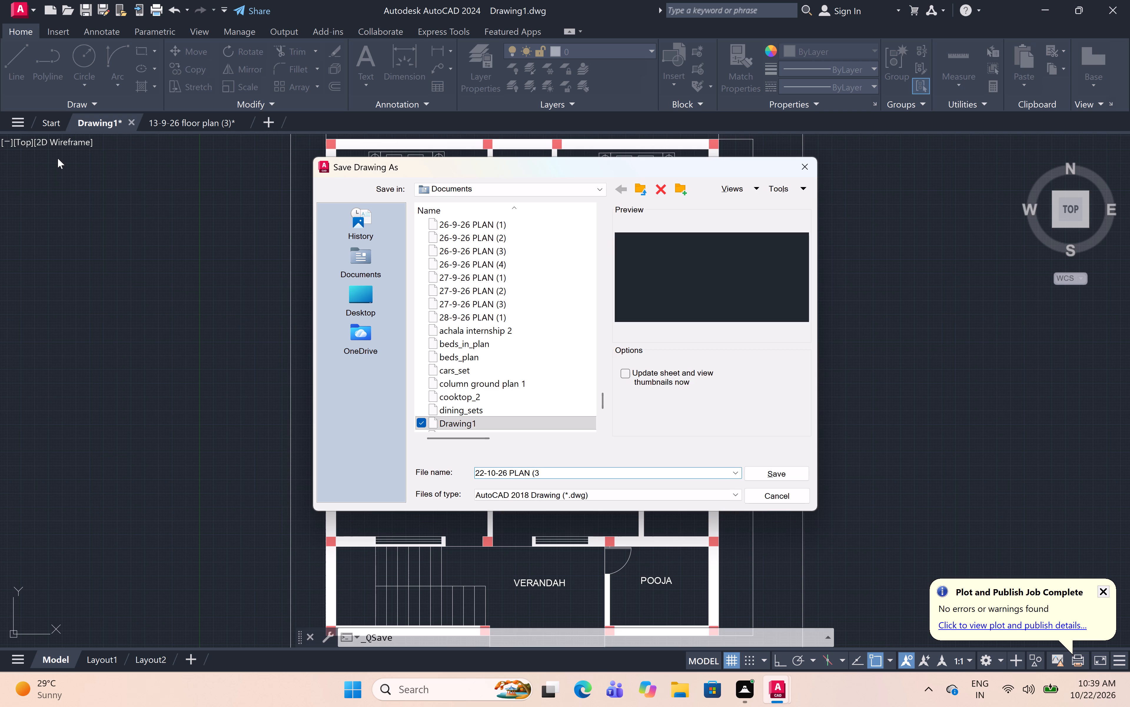
key(shift+parenright)
click(804, 470)
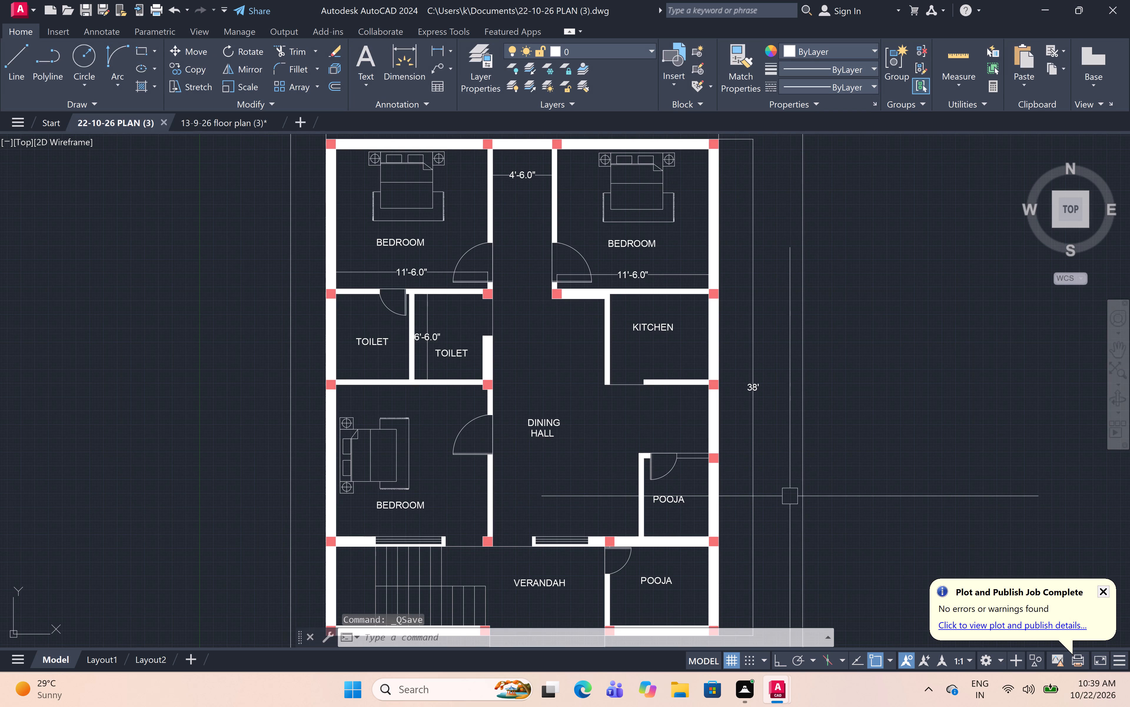
Exit AutoCAD, saving the changes to 13-9-26 floor plan (3).dwg.
click(1105, 15)
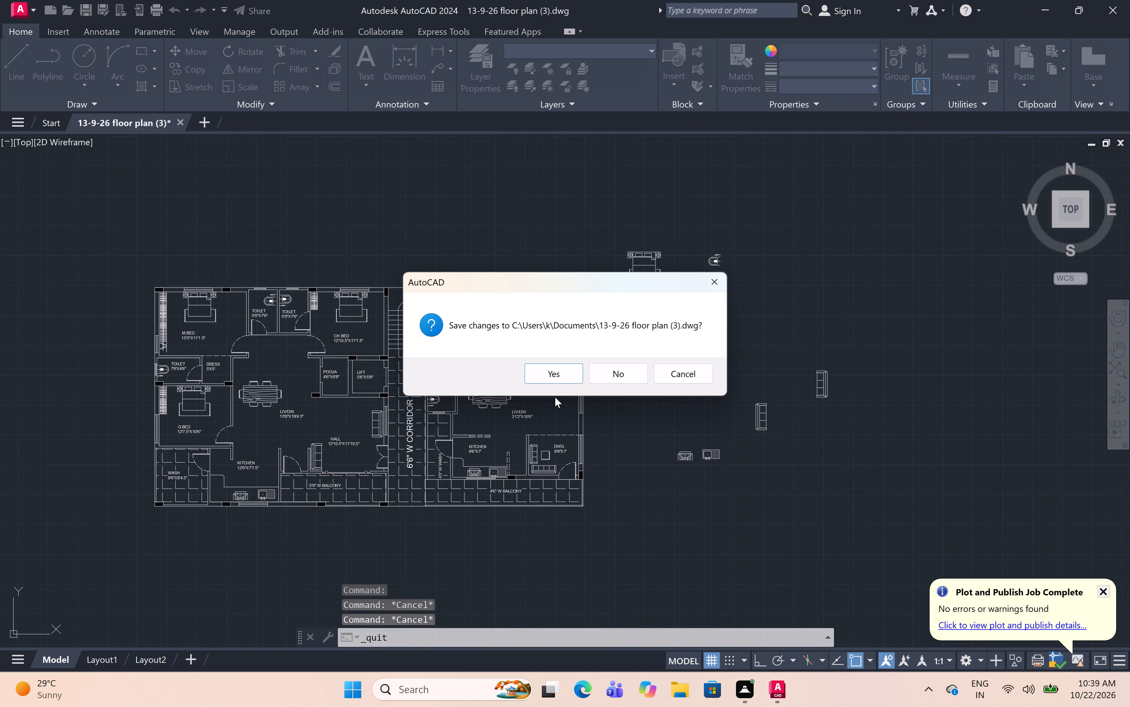
click(560, 374)
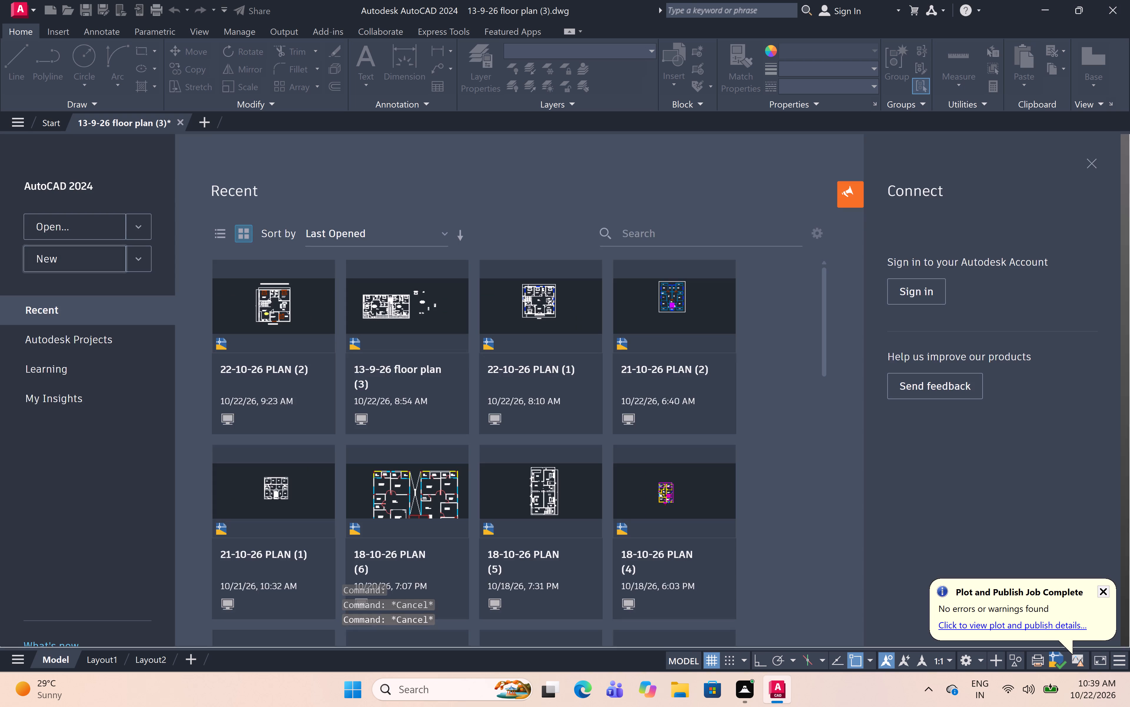